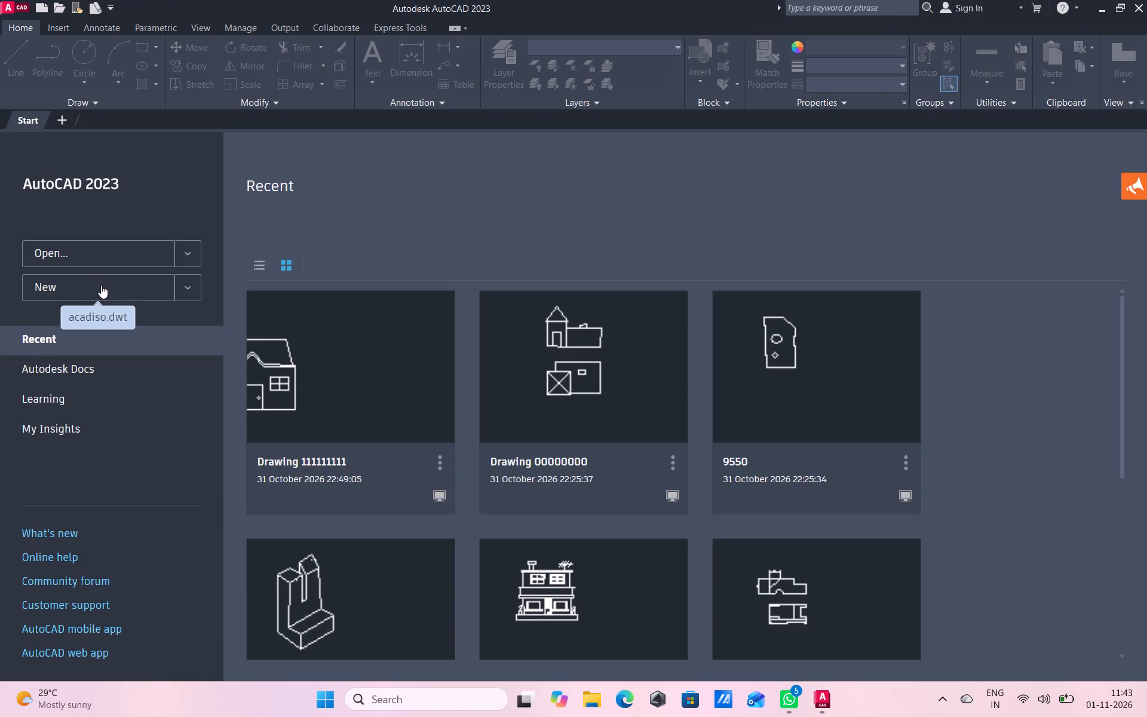
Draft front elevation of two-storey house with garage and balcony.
Create a new blank drawing from the acadiso.dwt template.
double_click(101, 286)
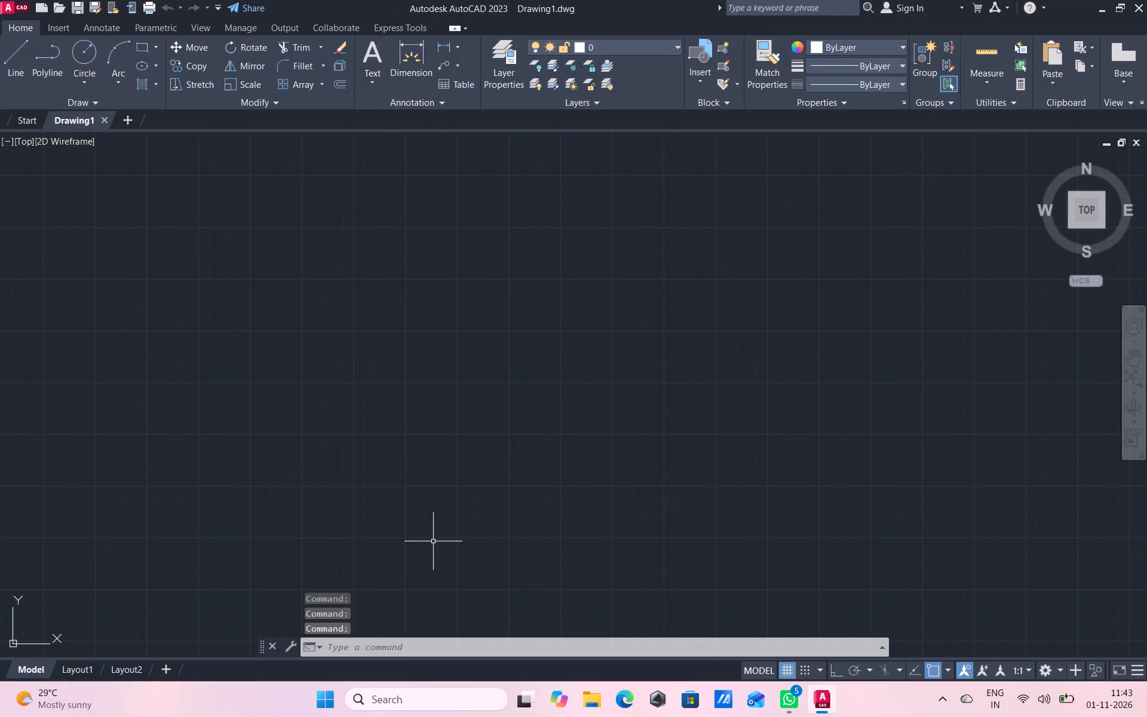
type("lo")
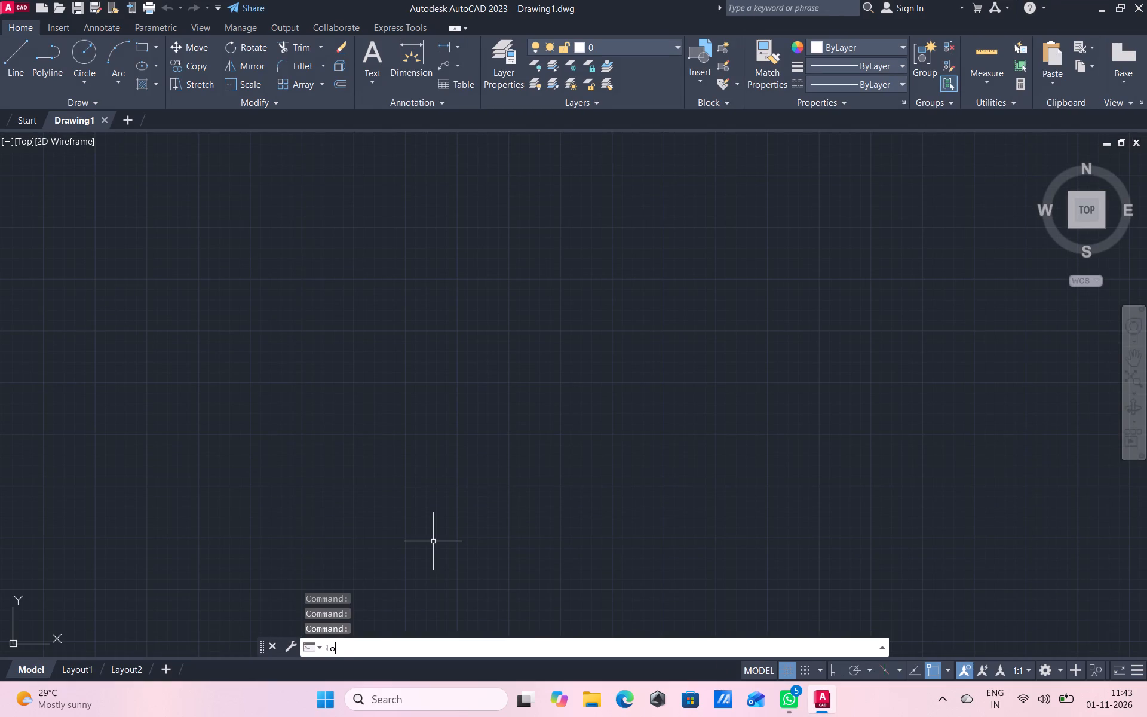
left_click(433, 538)
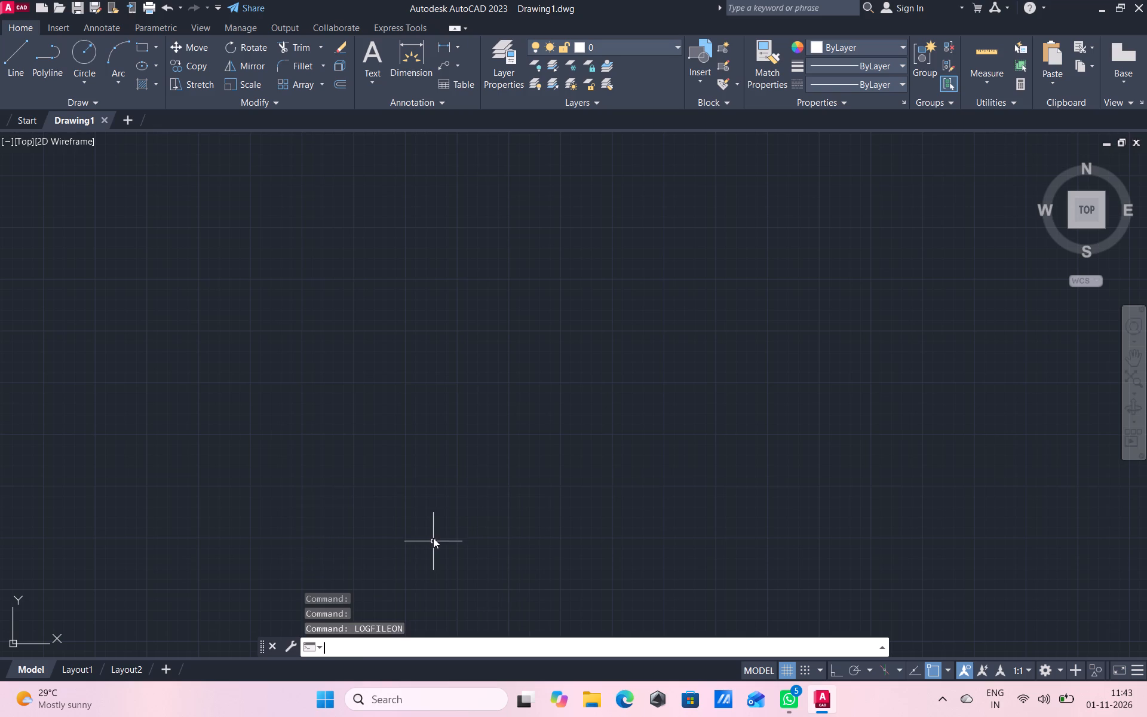
Draw a long ground line with a rectangular wall outline on its right end, its top edge about 880 units long and slightly overhanging the right wall.
left_click(27, 61)
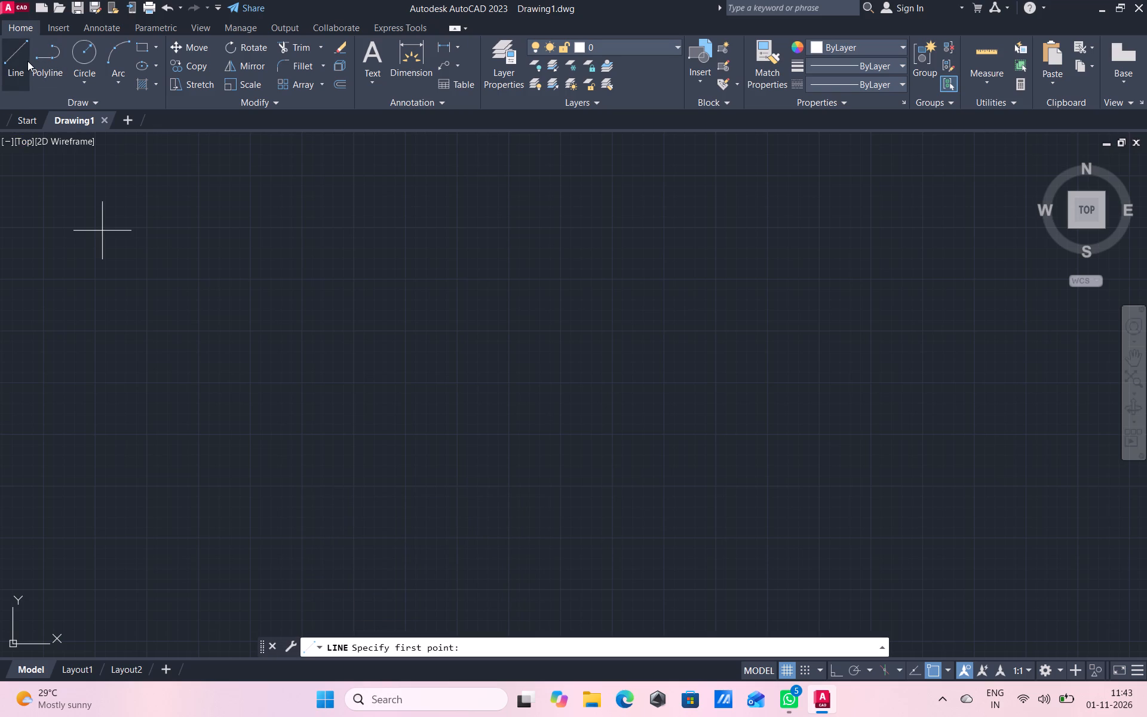
left_click(201, 480)
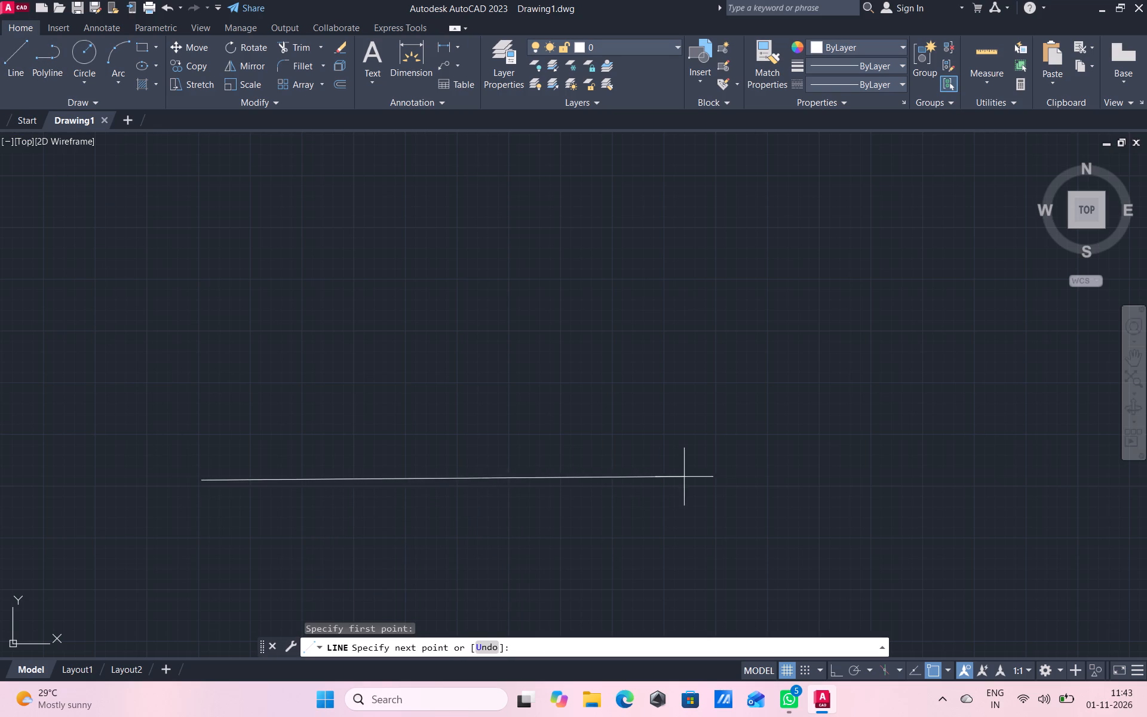
left_click(768, 486)
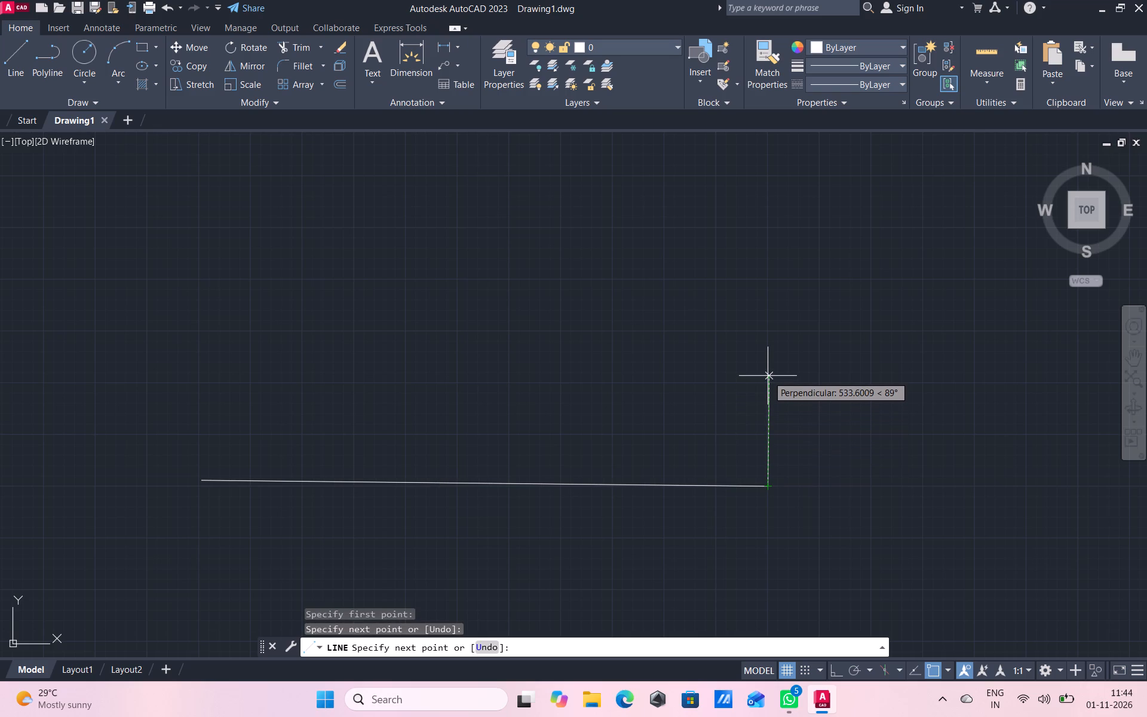
left_click(768, 360)
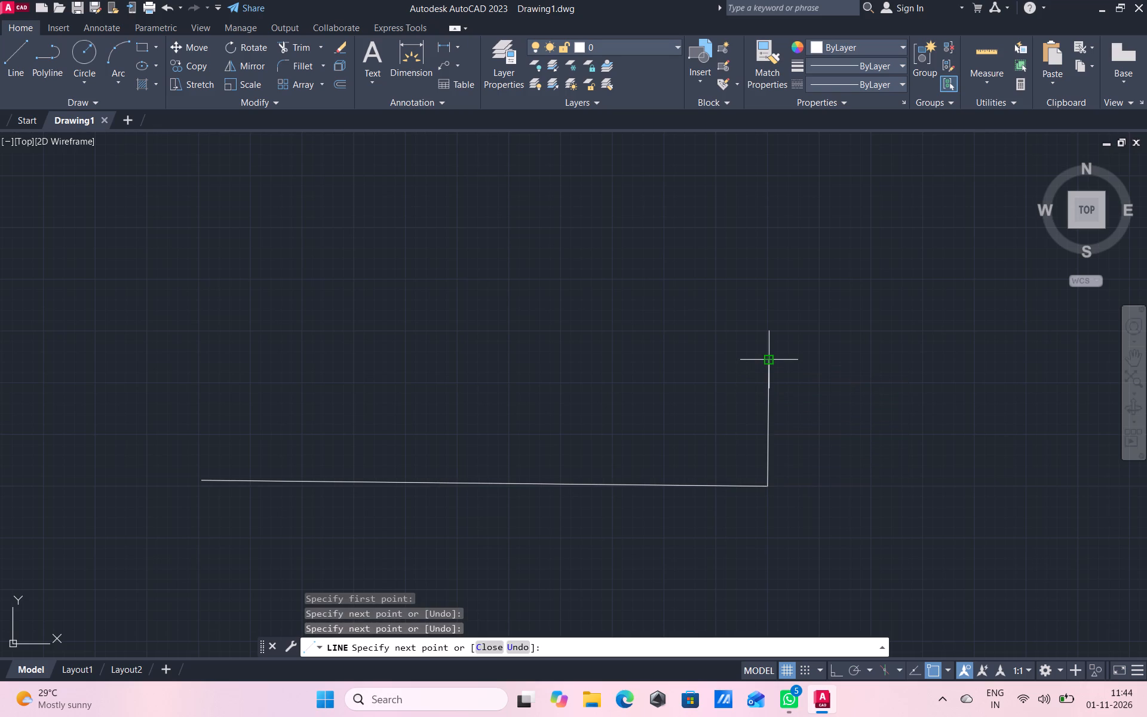
left_click(780, 358)
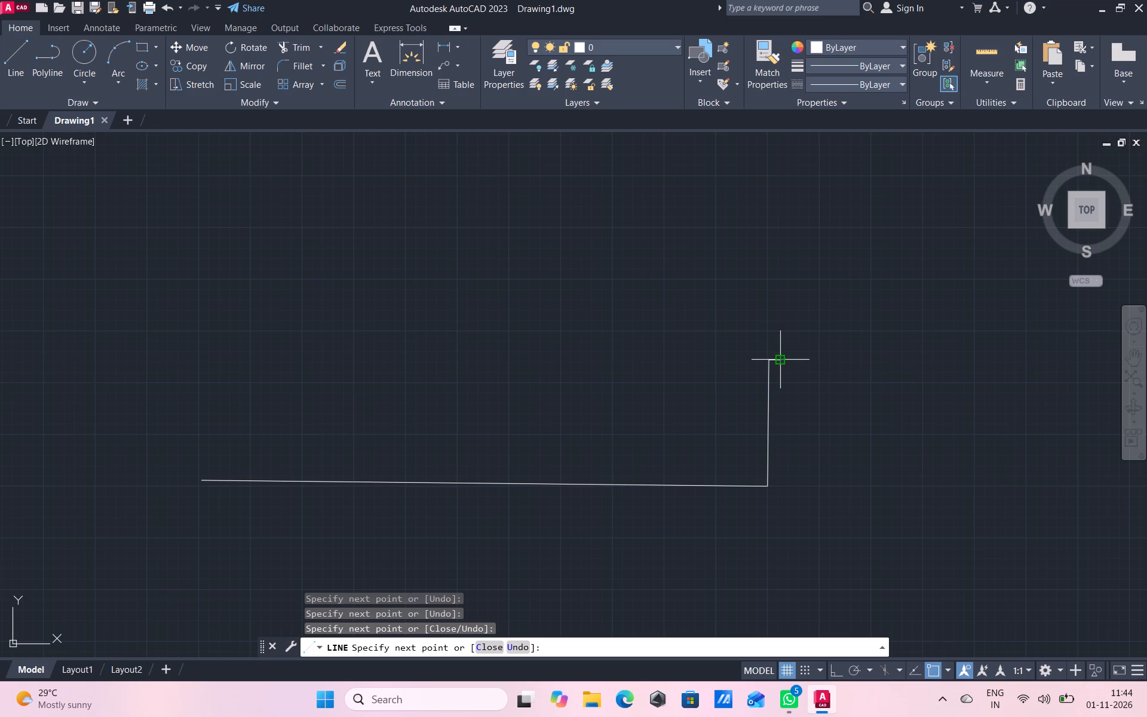
left_click(598, 361)
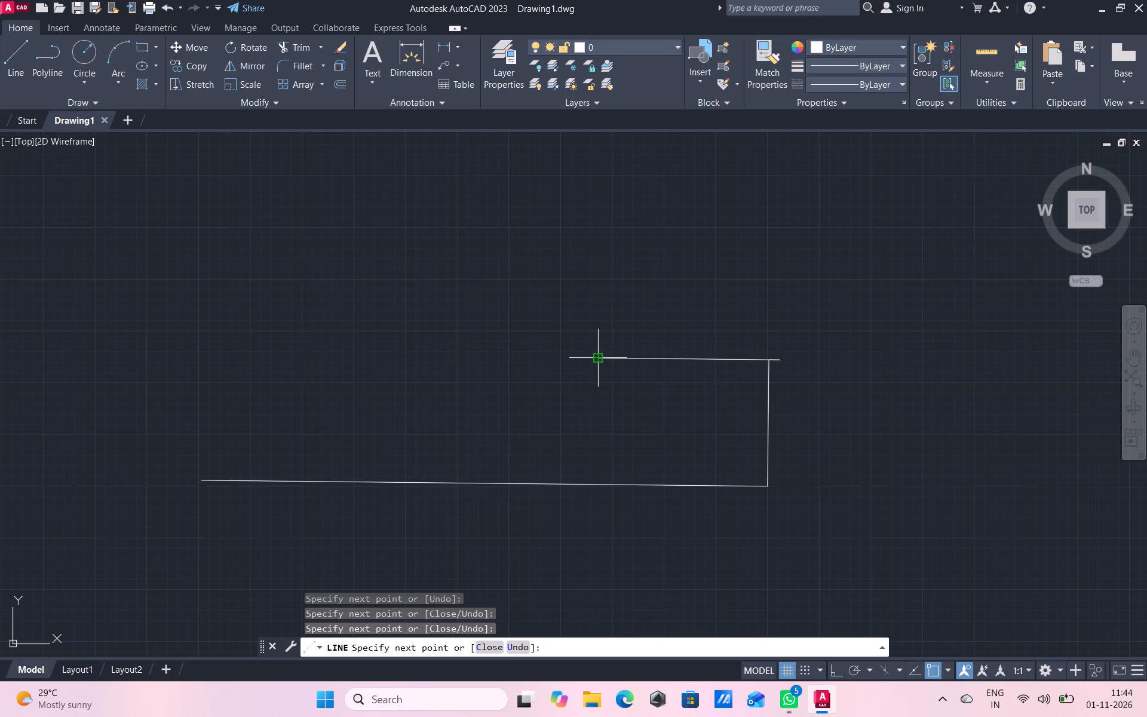
left_click(594, 481)
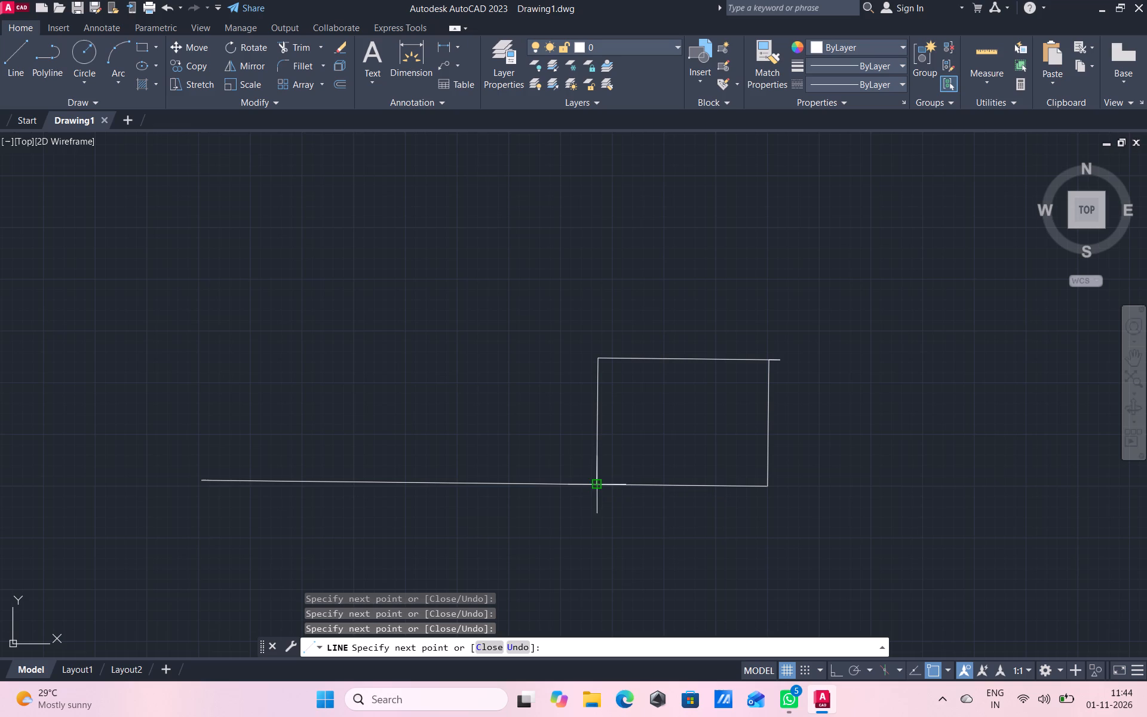
right_click(572, 421)
left_click(604, 448)
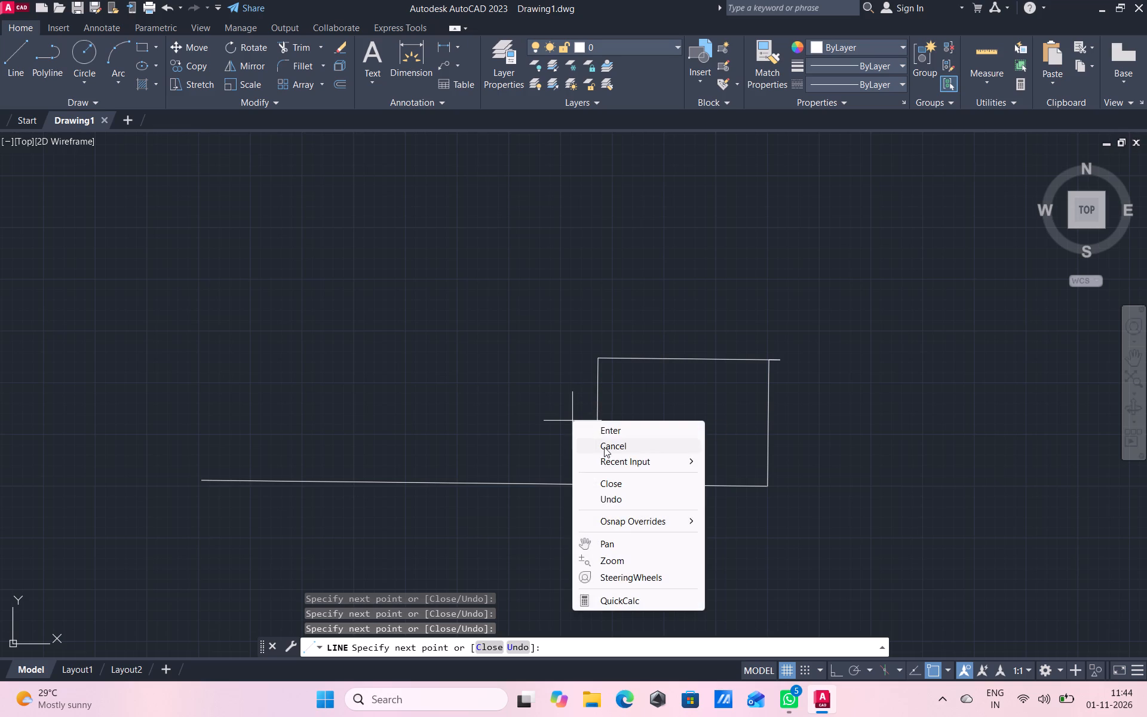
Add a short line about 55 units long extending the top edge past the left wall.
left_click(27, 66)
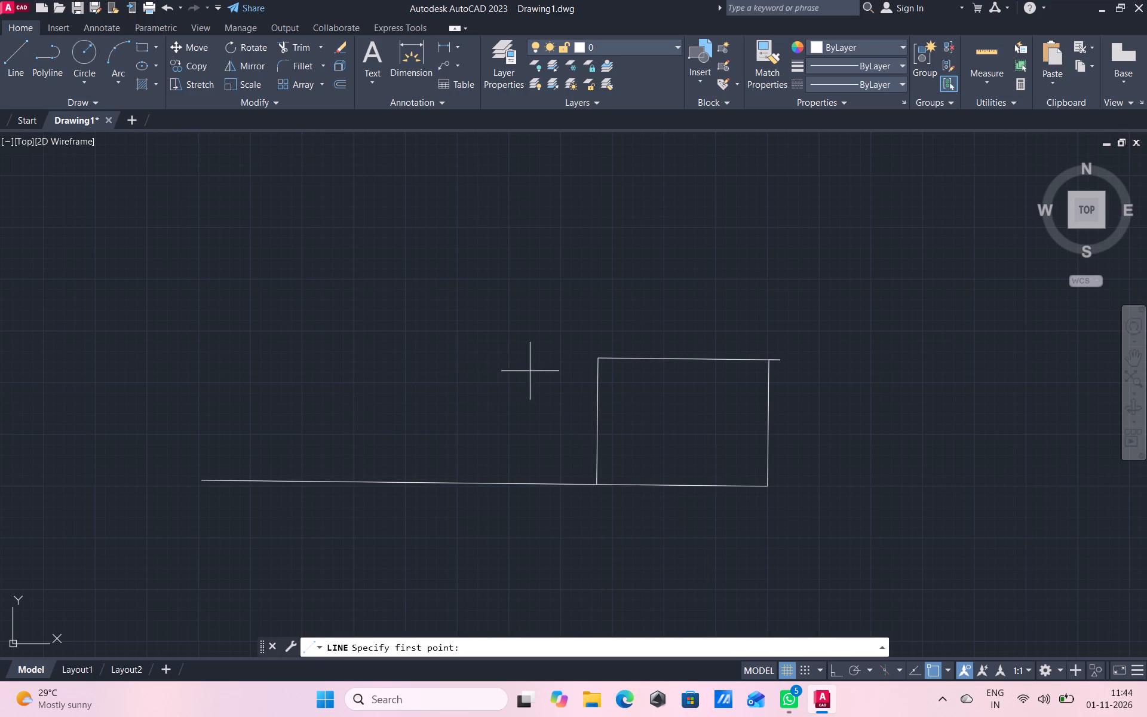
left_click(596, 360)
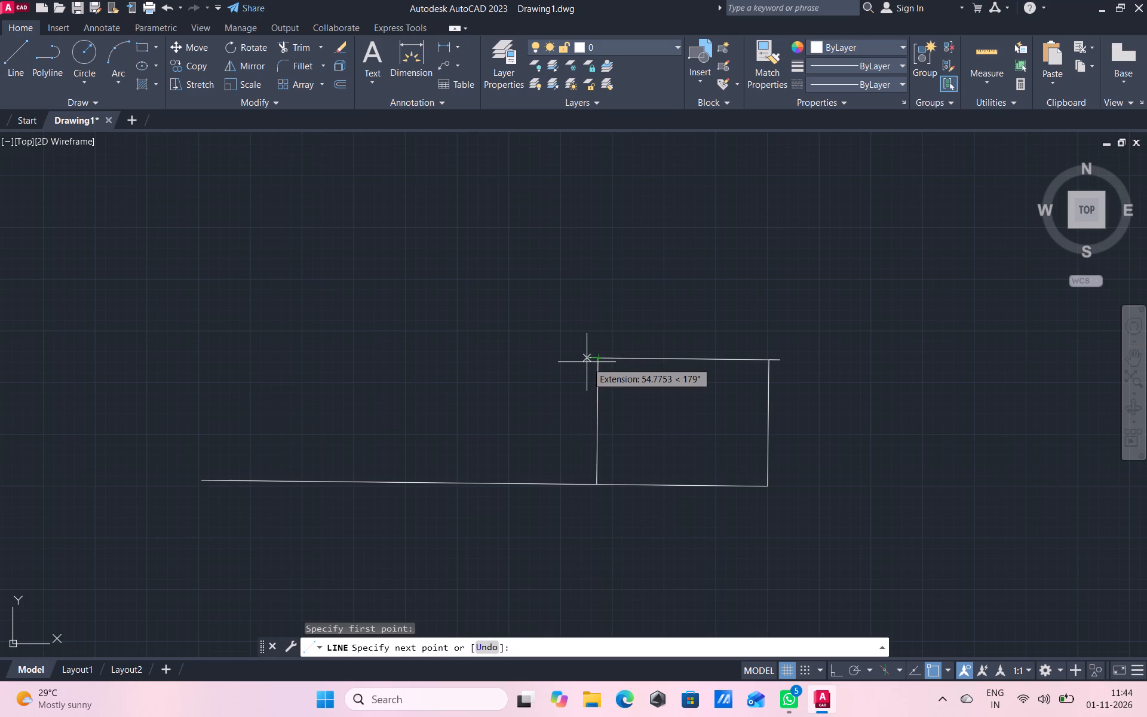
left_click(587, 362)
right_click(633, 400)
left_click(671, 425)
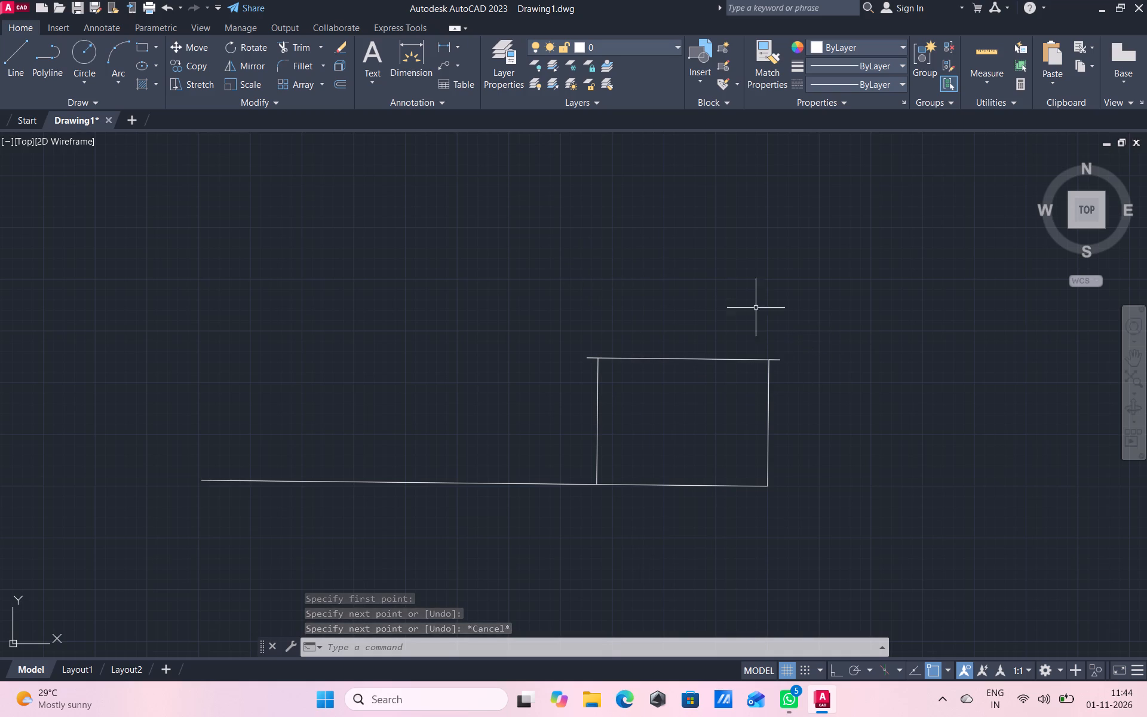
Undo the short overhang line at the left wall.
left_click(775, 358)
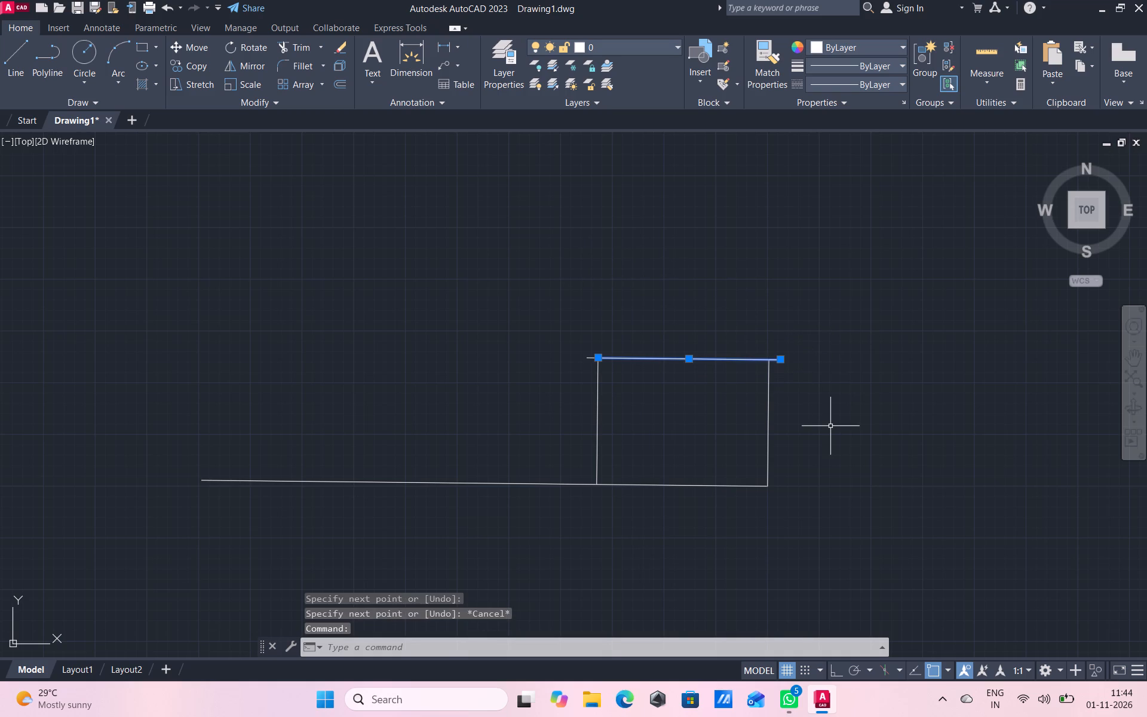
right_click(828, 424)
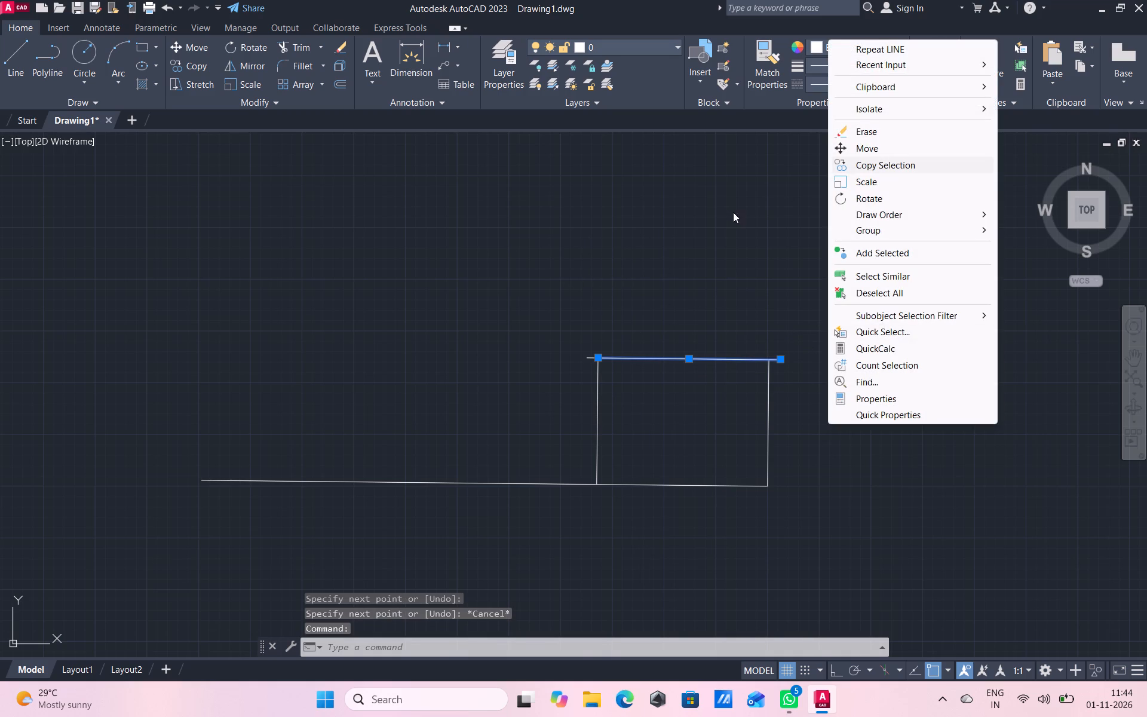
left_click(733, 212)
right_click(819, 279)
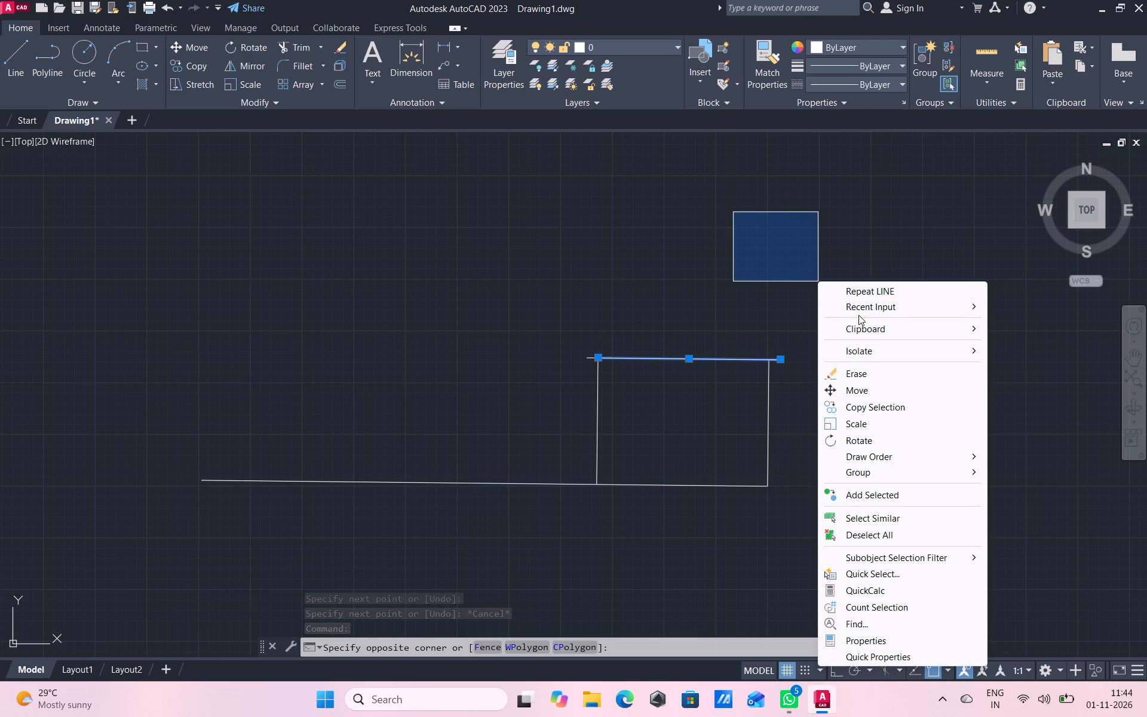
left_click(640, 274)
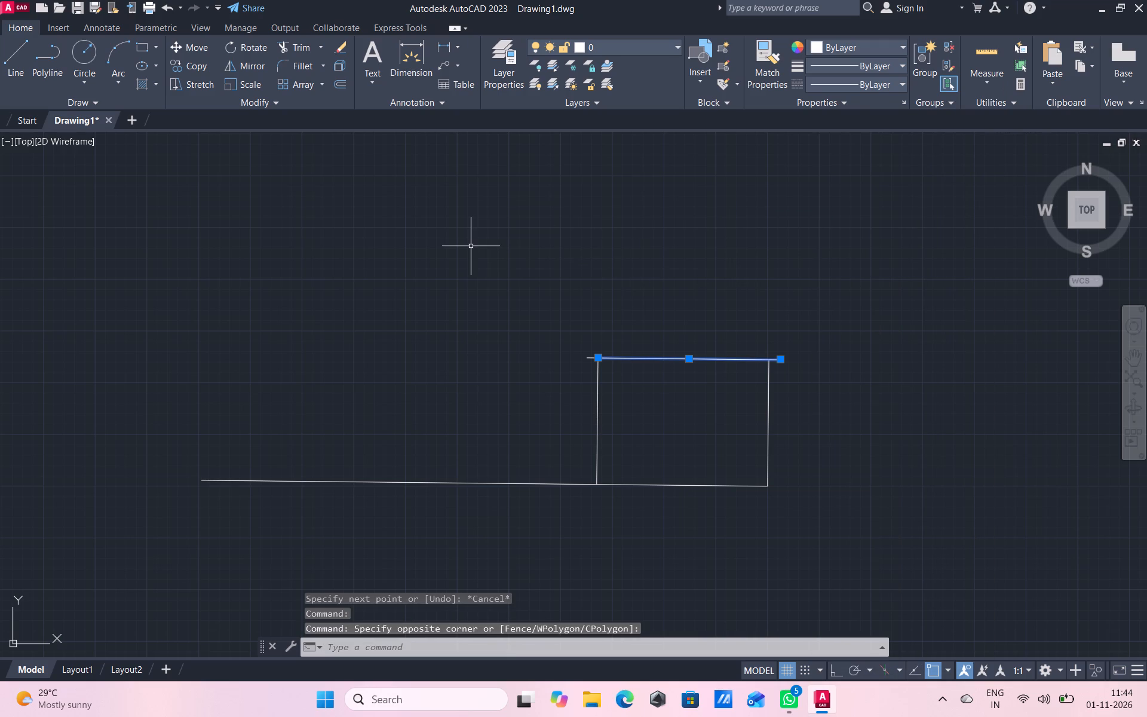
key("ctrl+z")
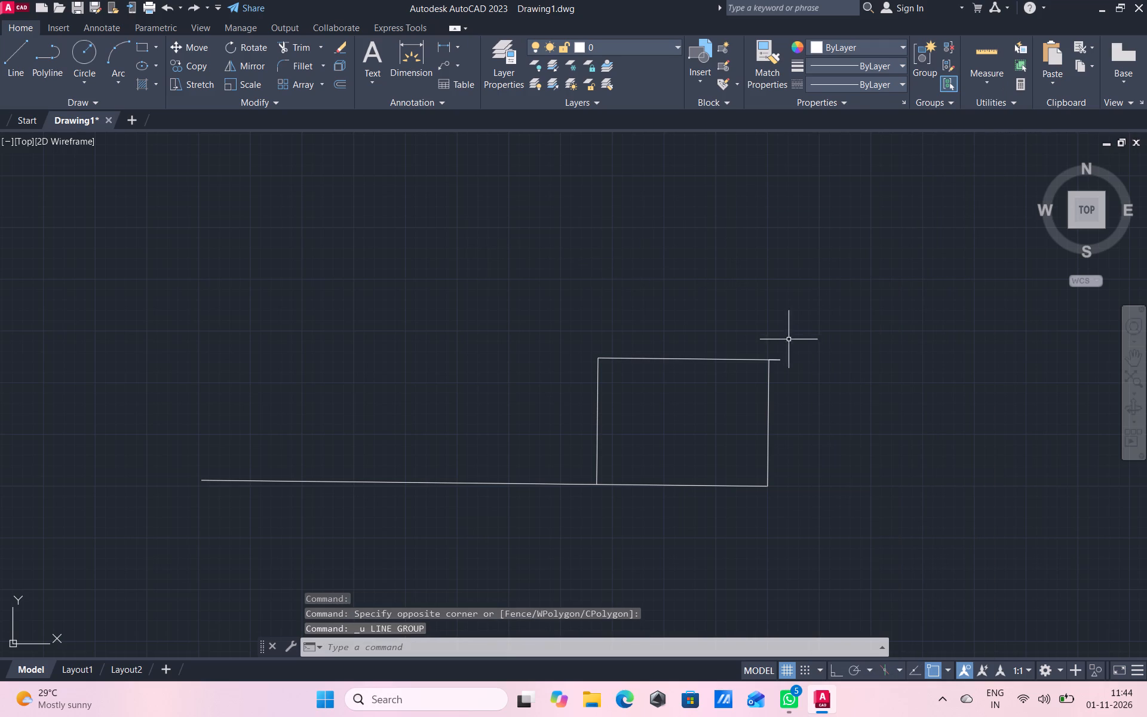
Replace the long top edge with a line about 878 units long from the right wall's upper corner, overhanging the left wall.
left_click(774, 360)
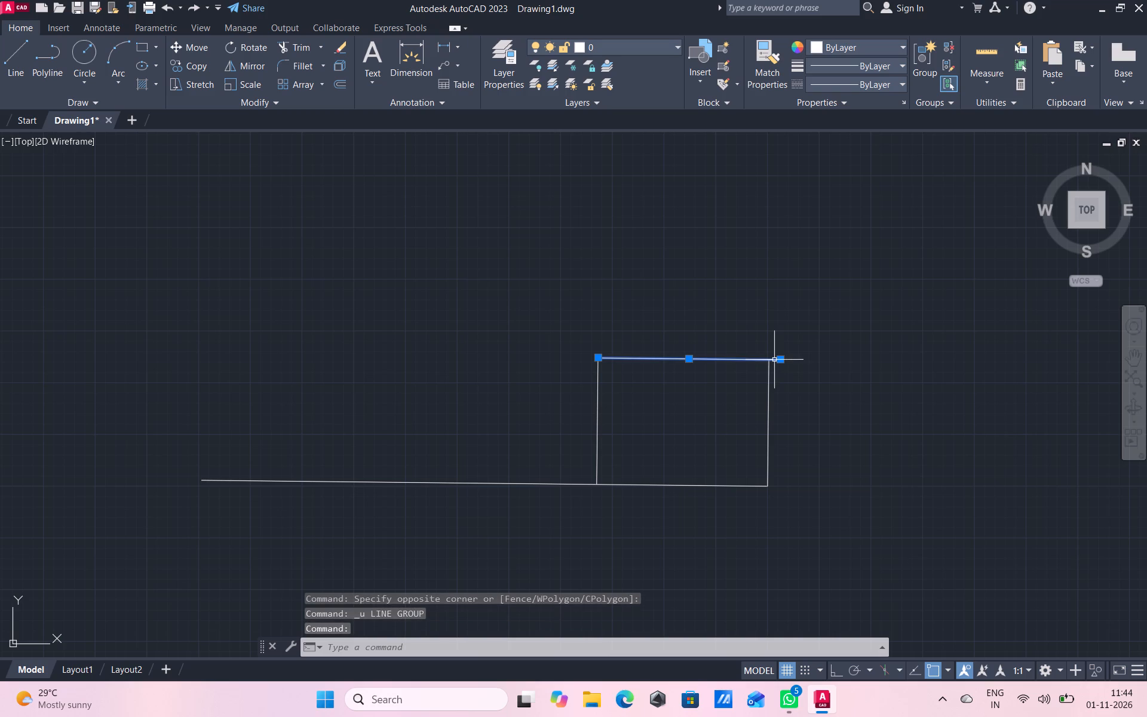
key("Delete")
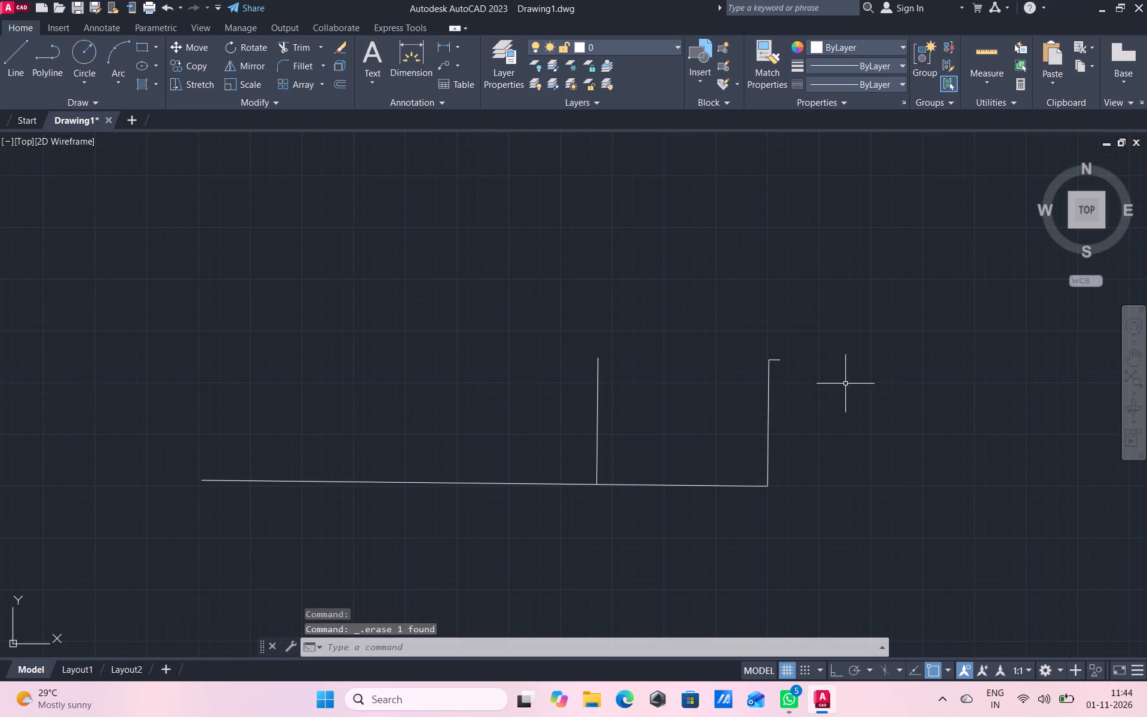
left_click(27, 54)
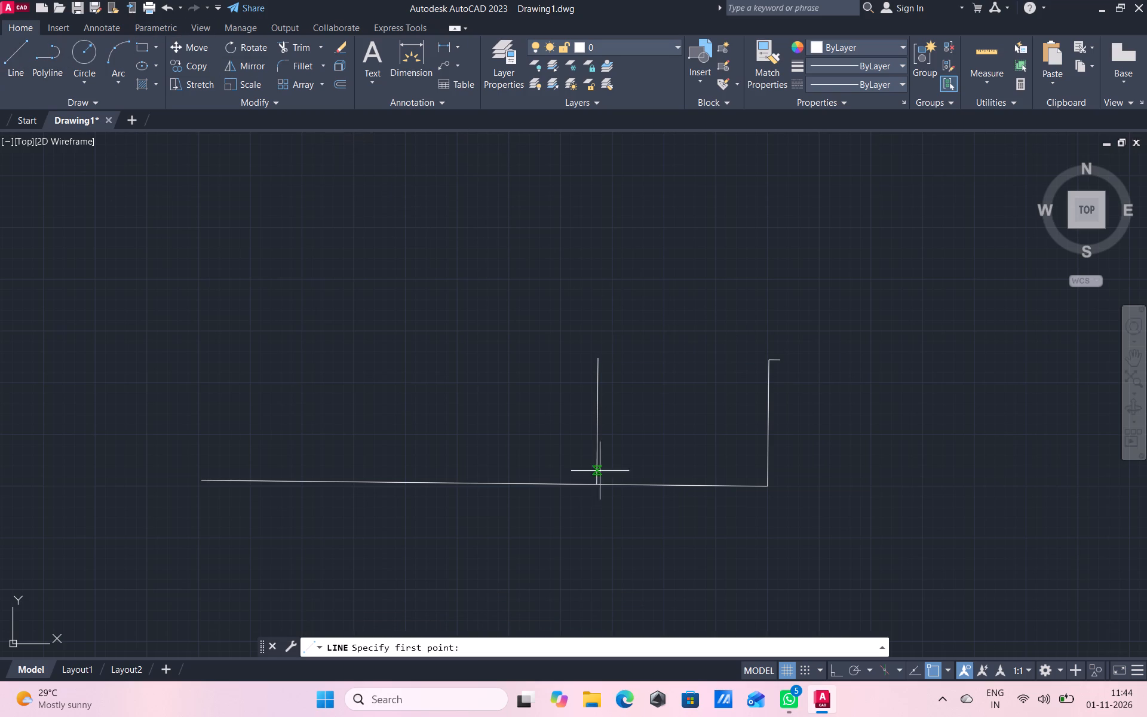
left_click(769, 364)
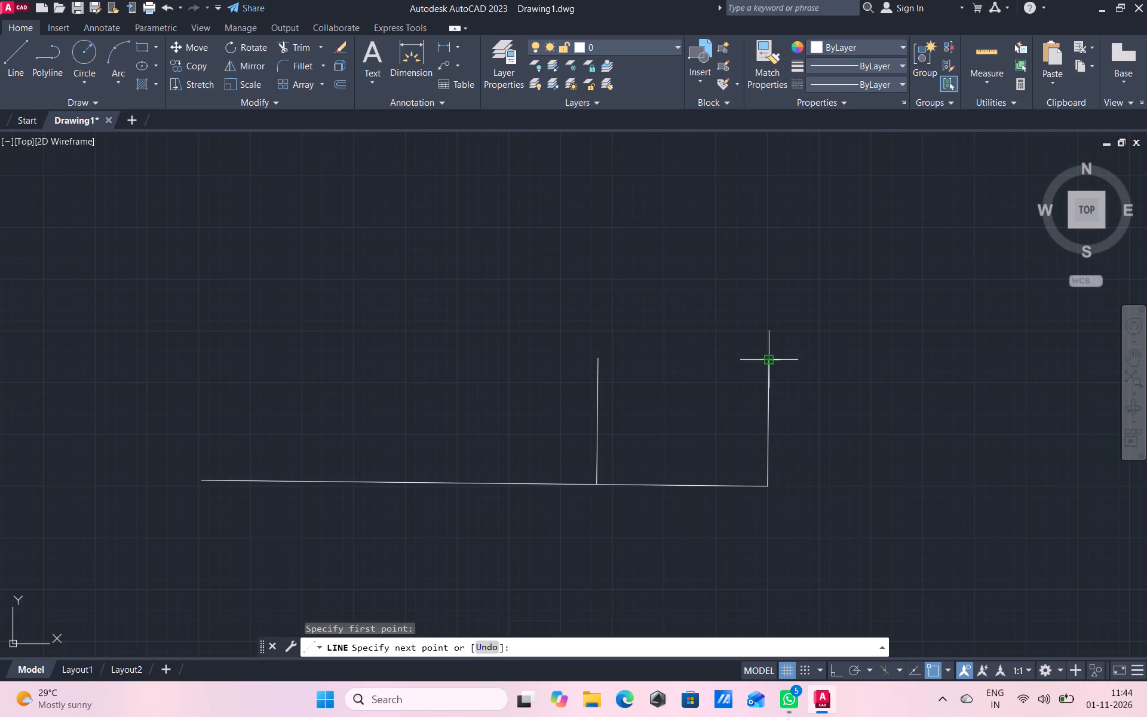
left_click(587, 363)
right_click(655, 381)
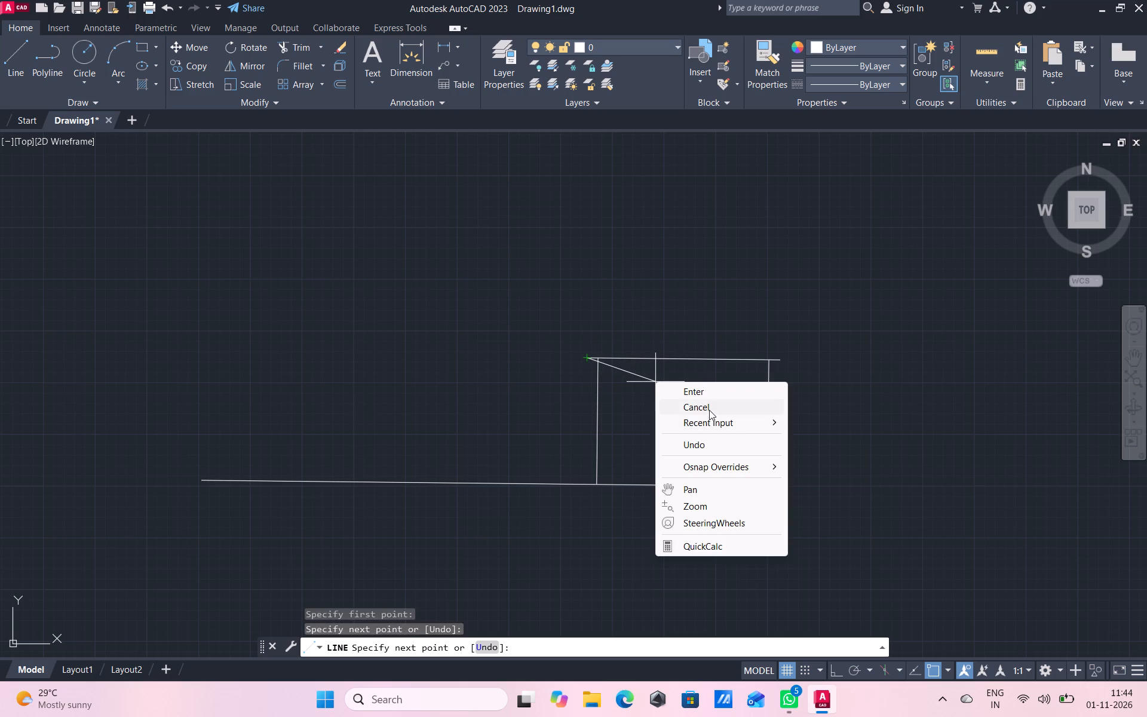
left_click(709, 410)
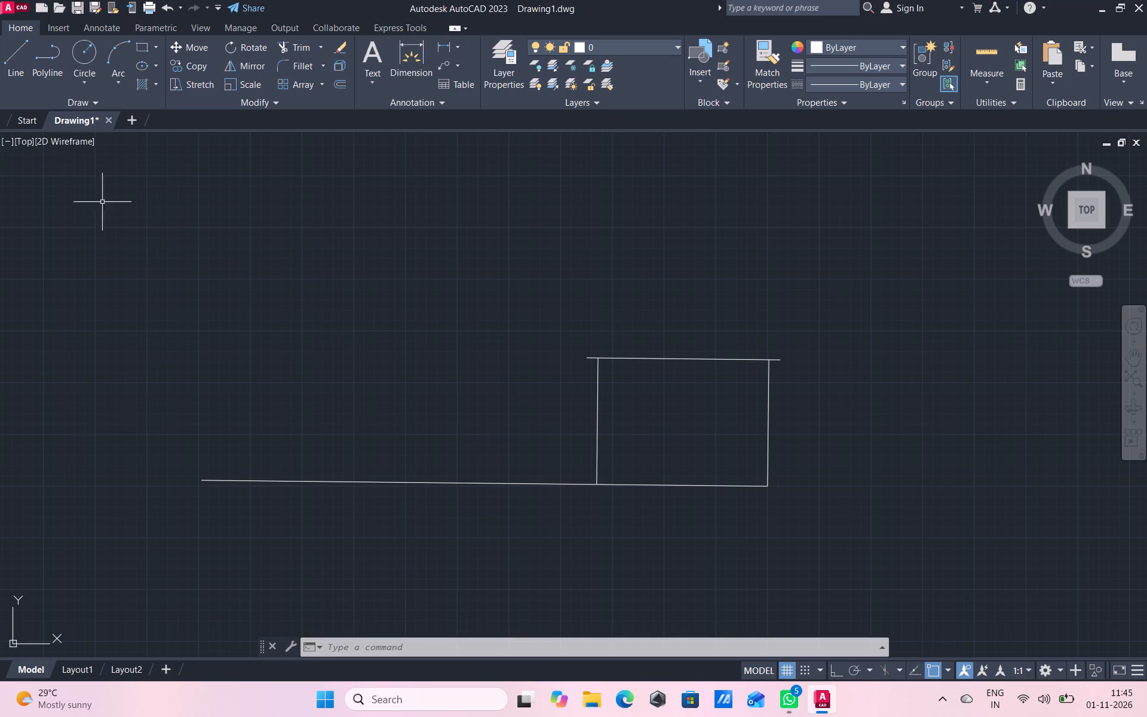
Draw a trapezoidal roof outline above the walls, with sloped sides starting and ending at the two overhang ends.
left_click(16, 76)
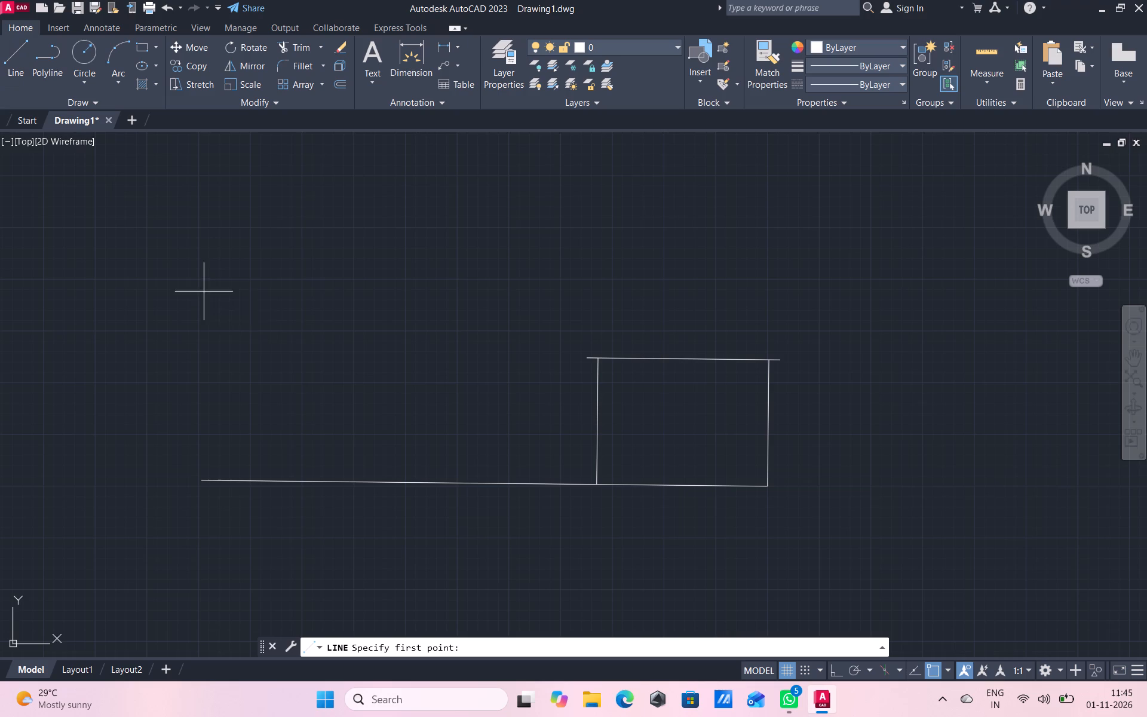
scroll(335, 363, "up", 1)
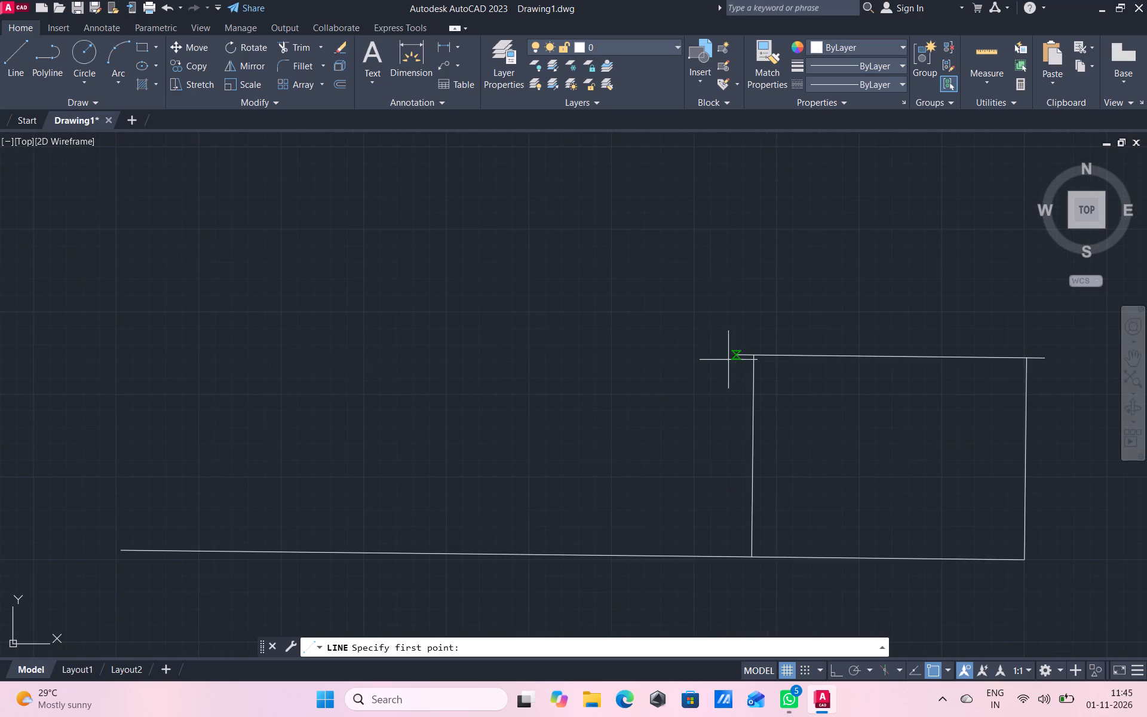
left_click(734, 354)
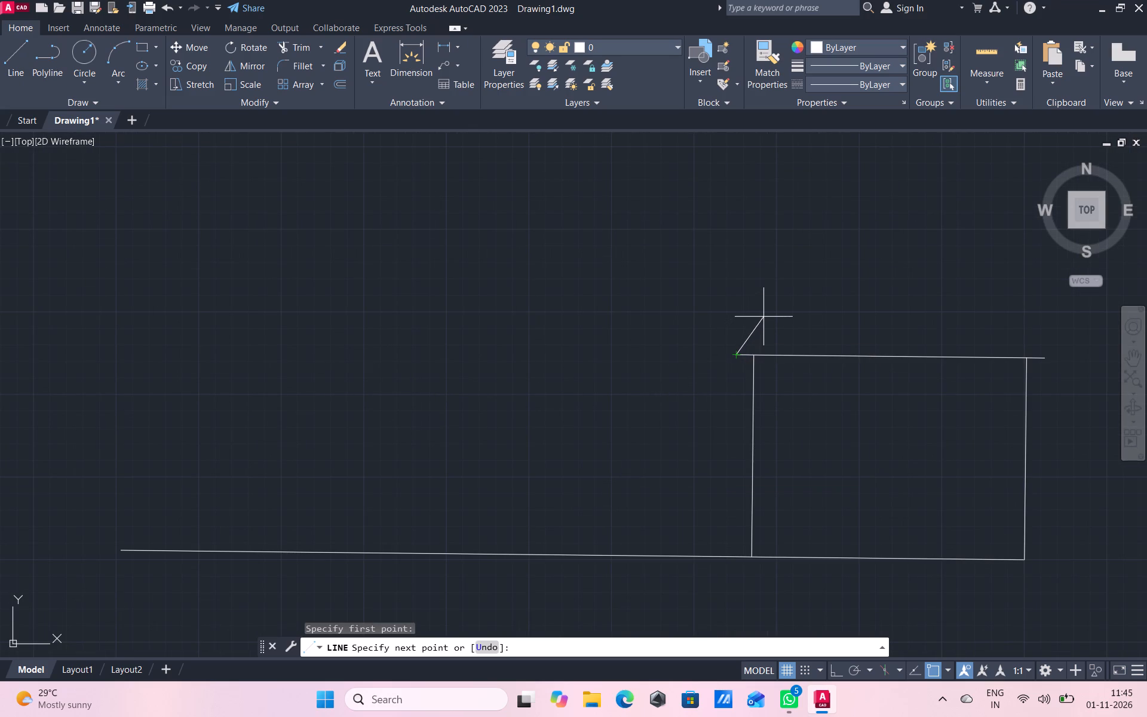
left_click(766, 315)
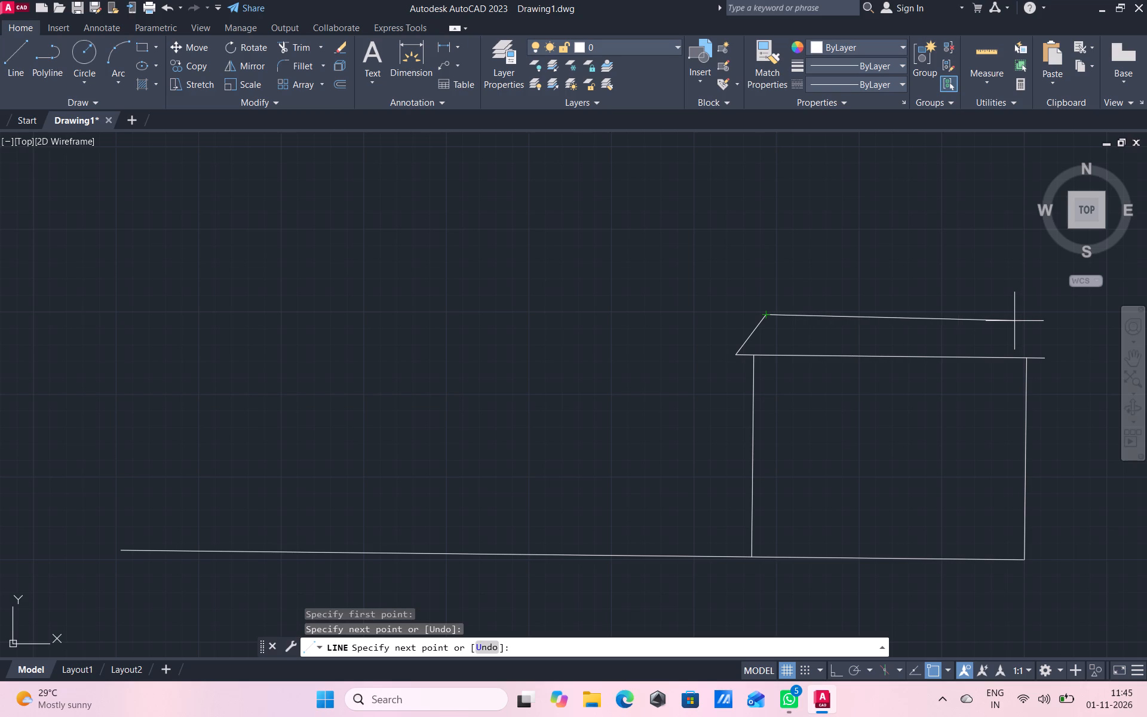
left_click(1014, 321)
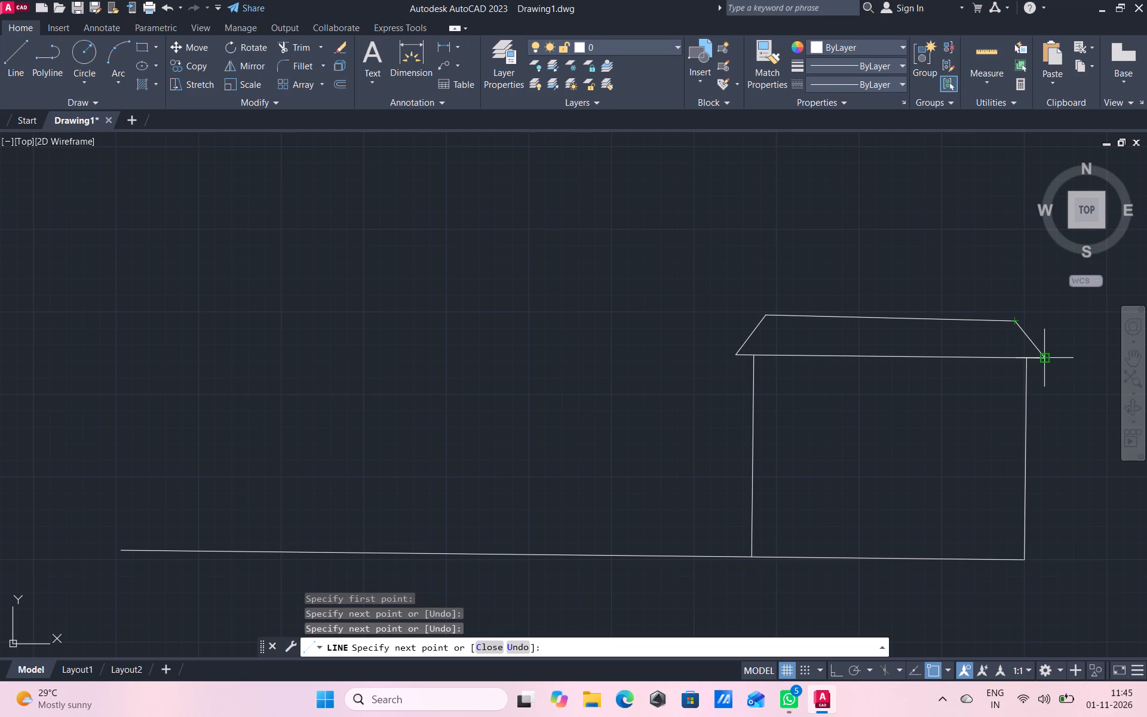
left_click(1044, 356)
right_click(919, 430)
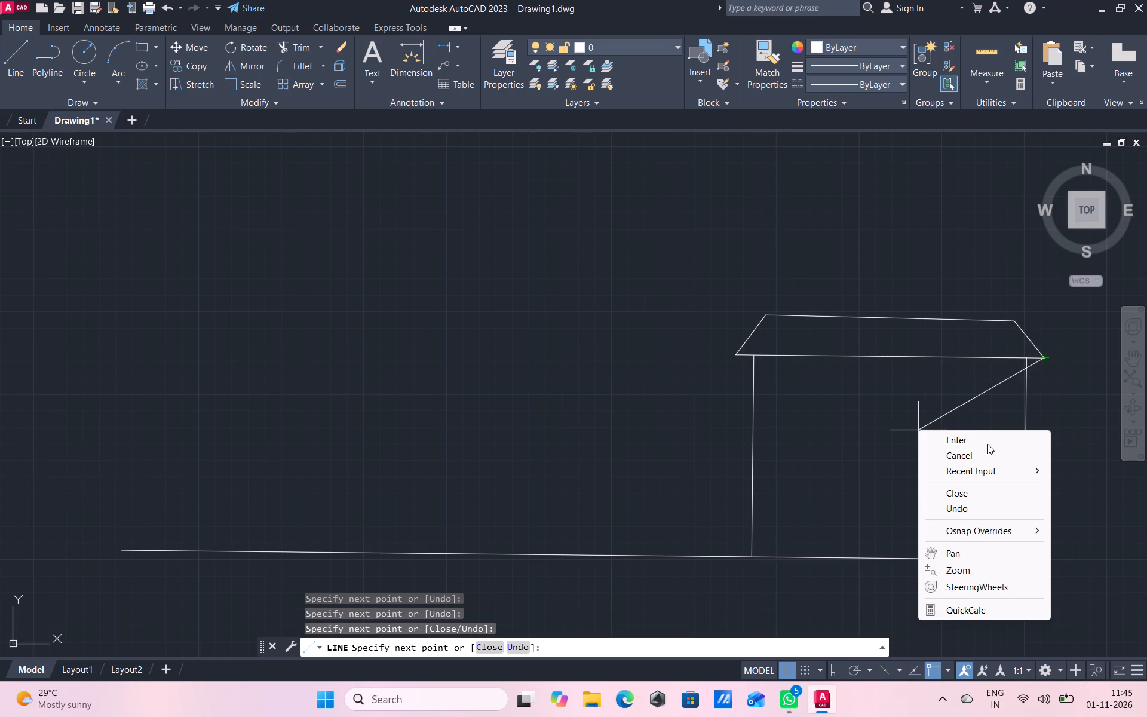
left_click(985, 455)
Erase the roof's upper horizontal line, keeping both sloped sides.
scroll(647, 325, "down", 2)
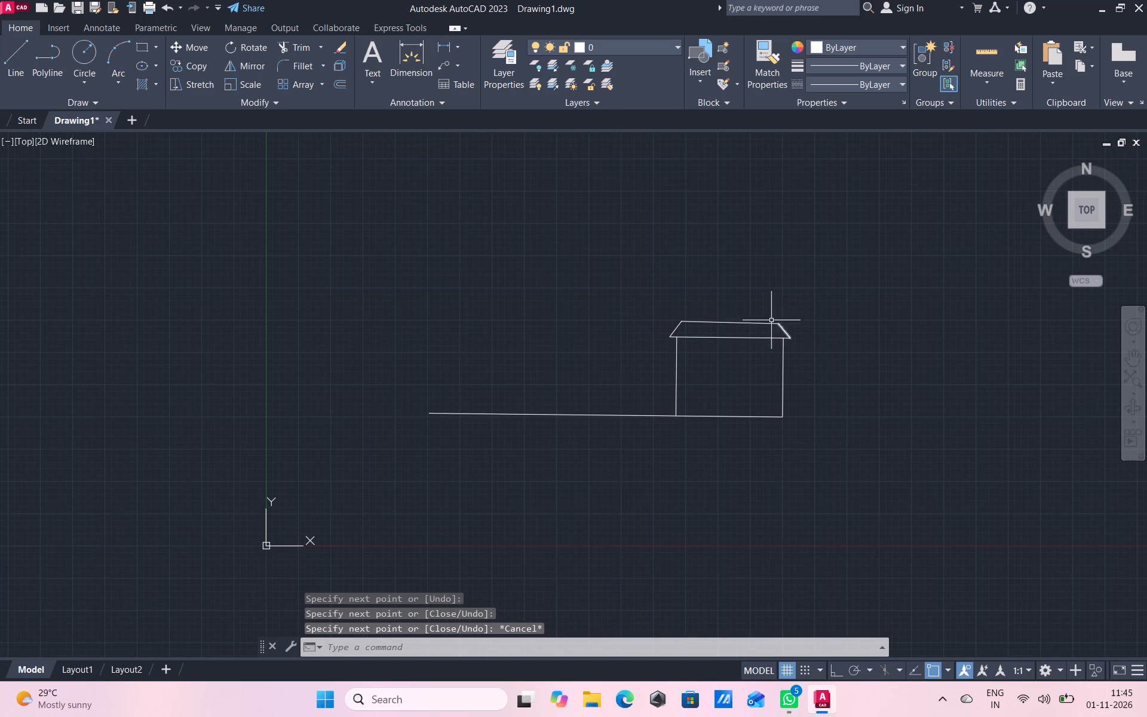
scroll(757, 299, "up", 2)
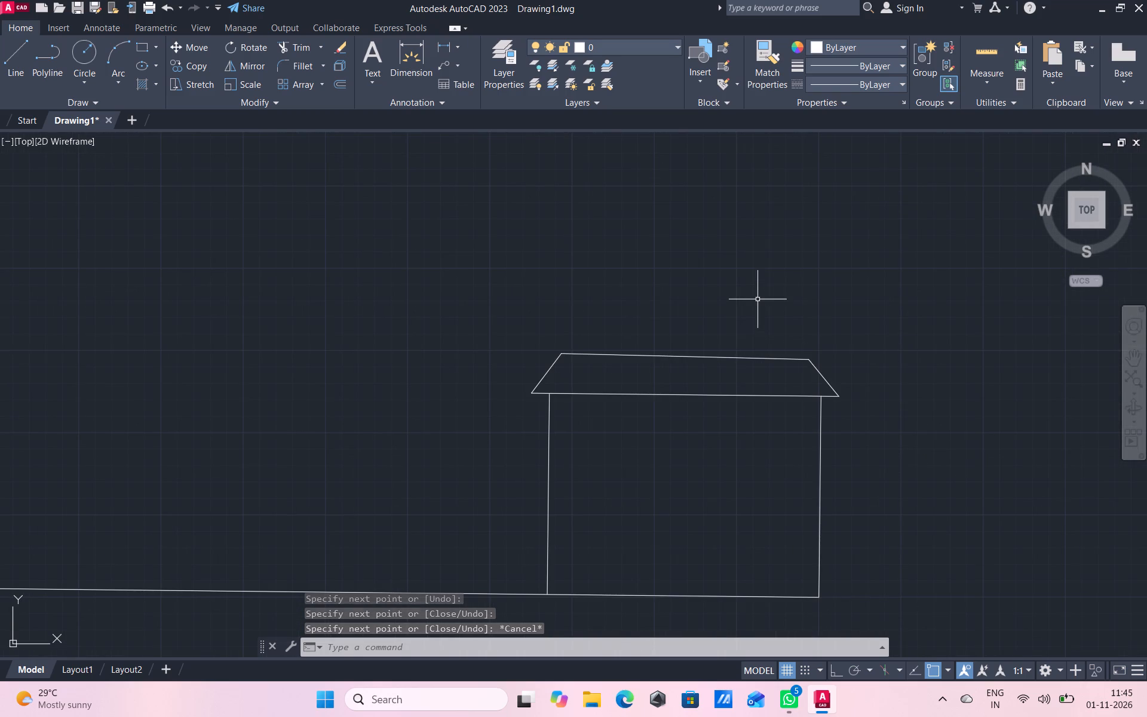
left_click(717, 358)
key("Delete")
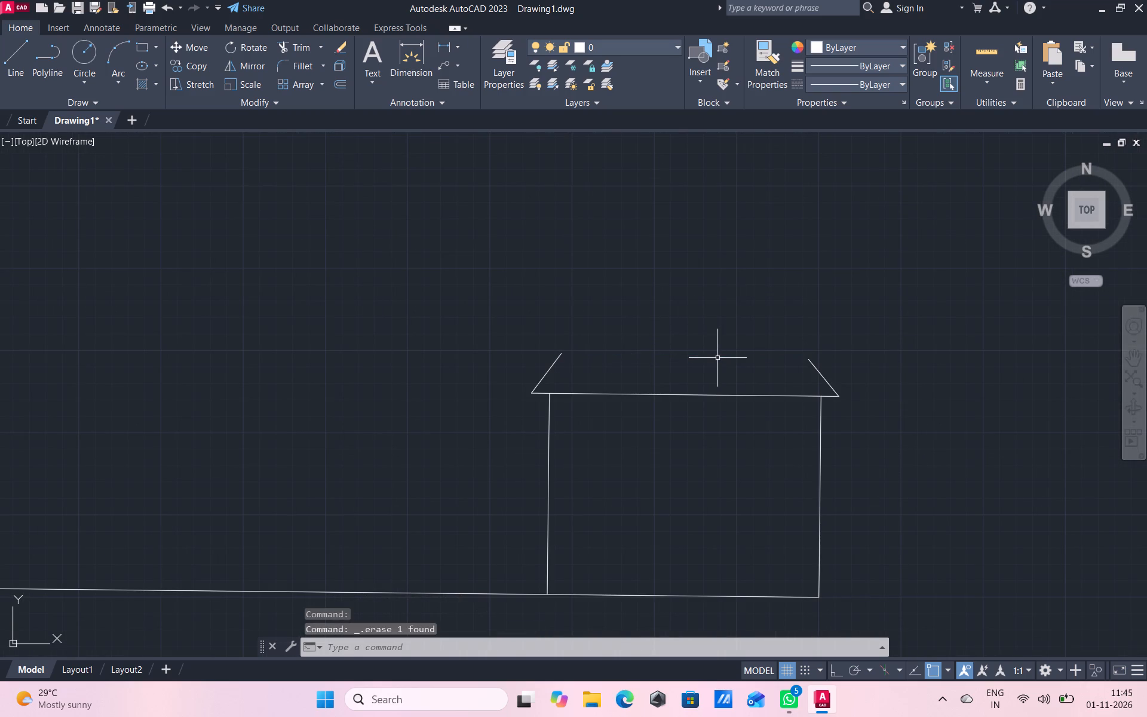
Draw a nearly horizontal roof top line from the left slope's upper end to just above the right slope's upper end.
left_click(30, 51)
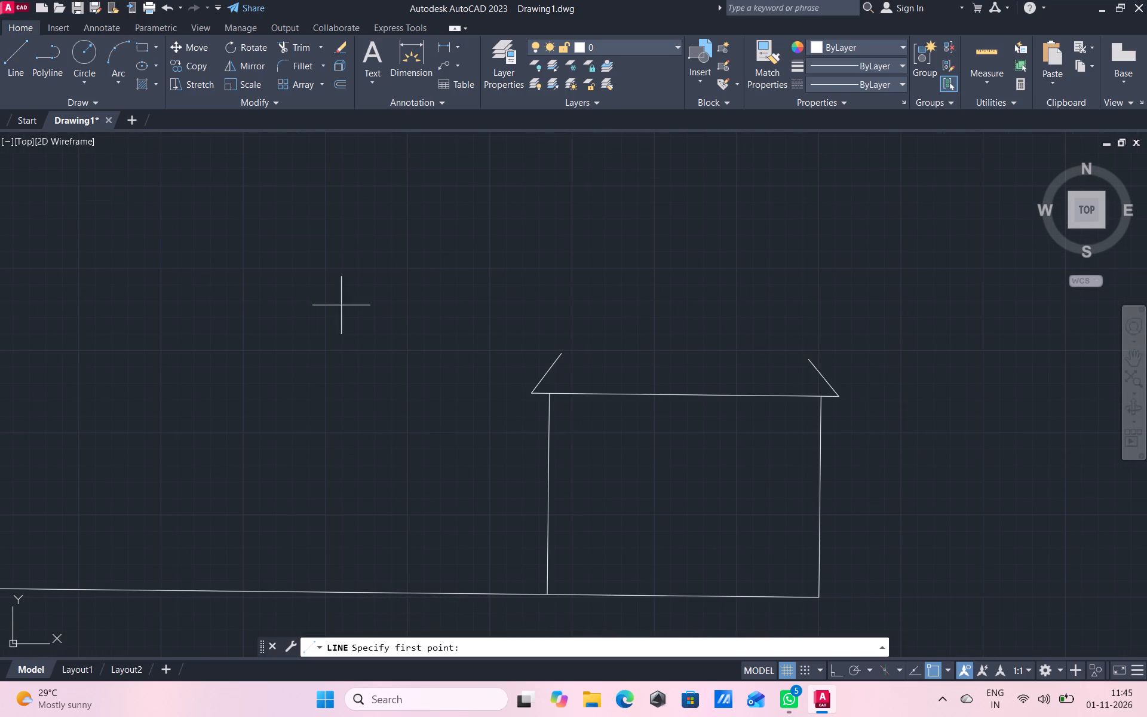
left_click(559, 350)
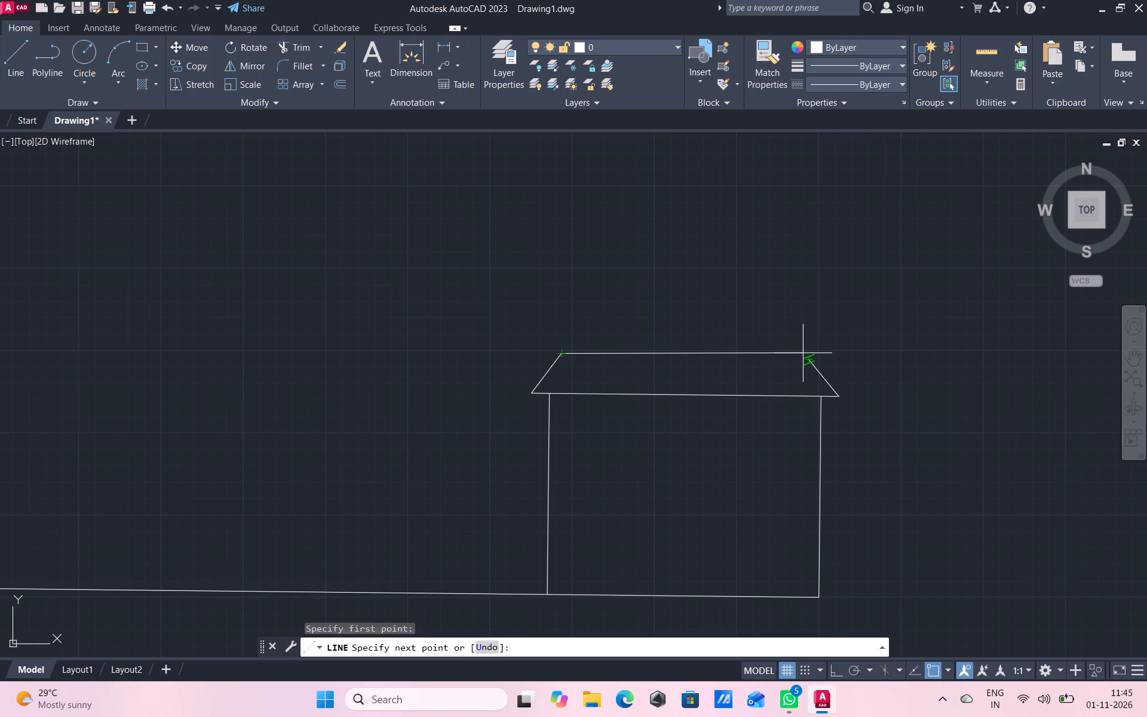
scroll(800, 354, "up", 2)
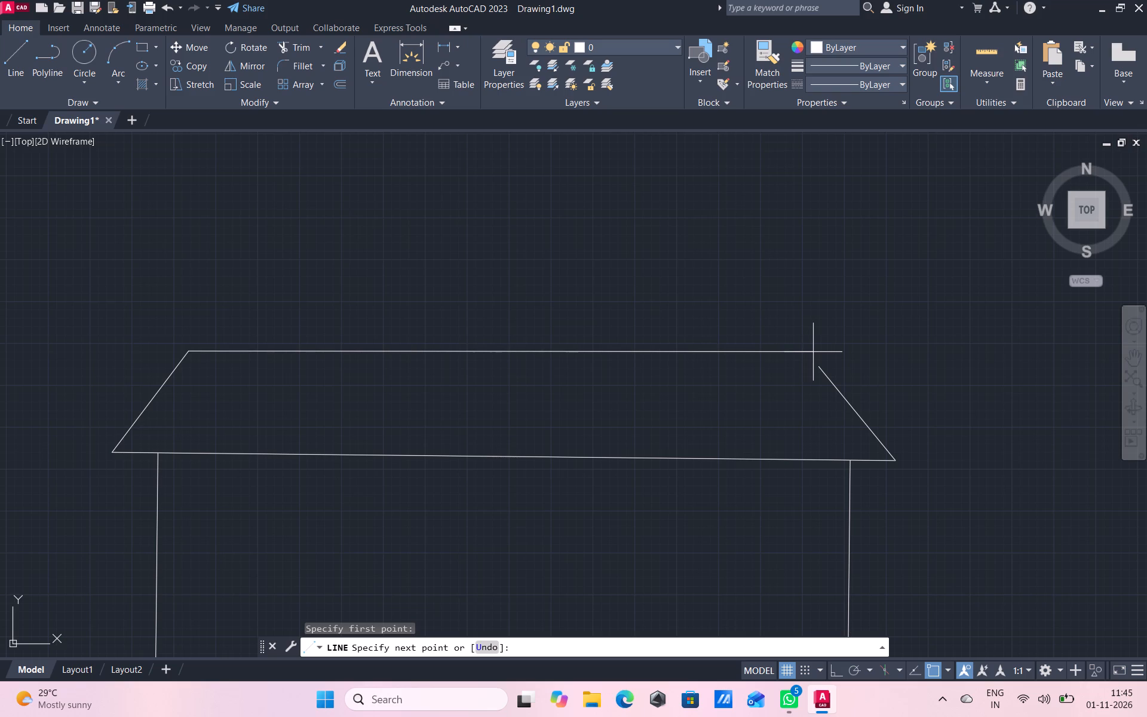
left_click(813, 352)
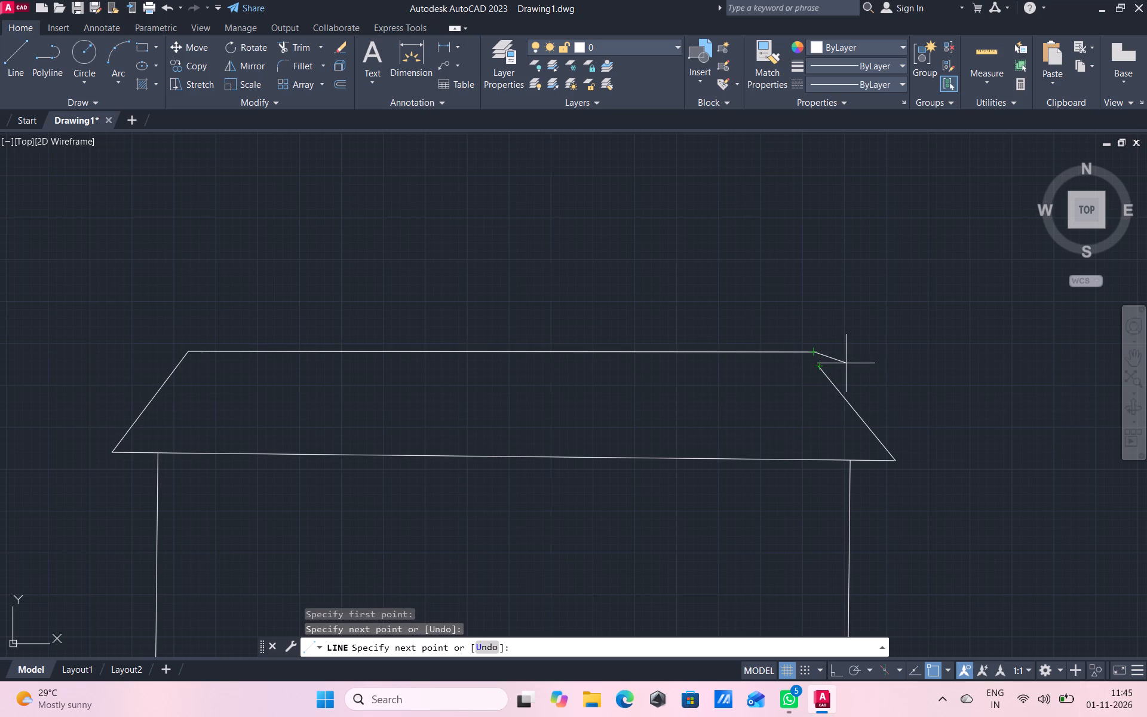
right_click(846, 363)
left_click(885, 384)
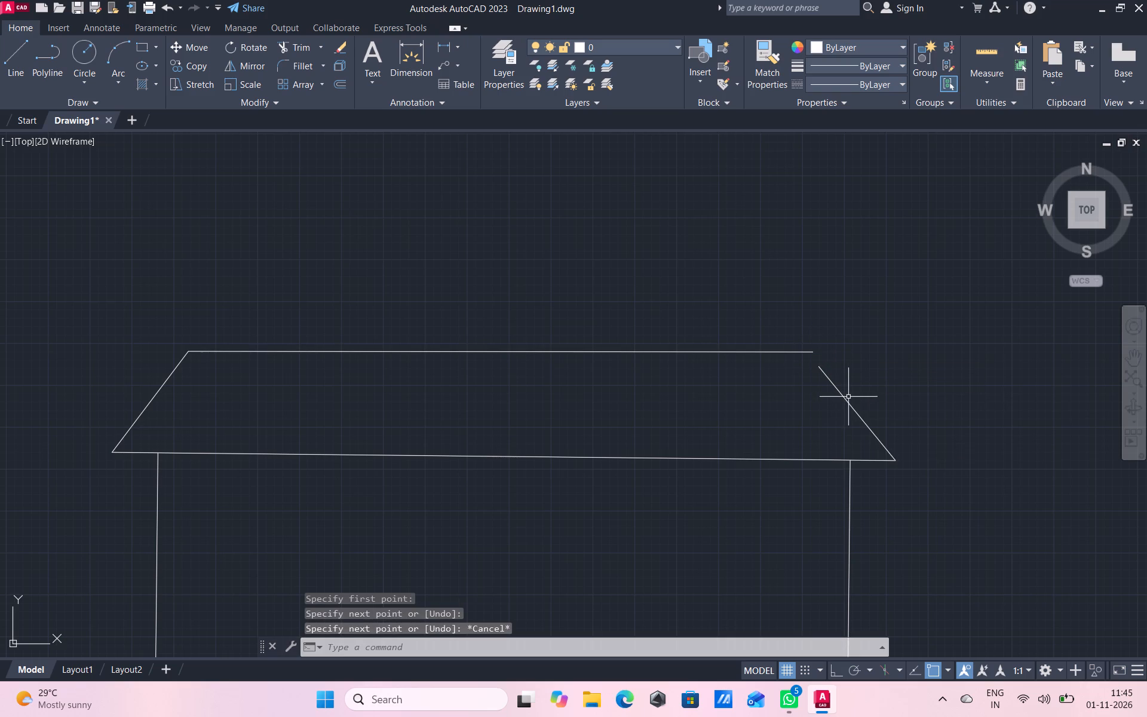
Replace the right roof slope with a line from the top line's right end to the right overhang end.
left_click(848, 399)
key("Delete")
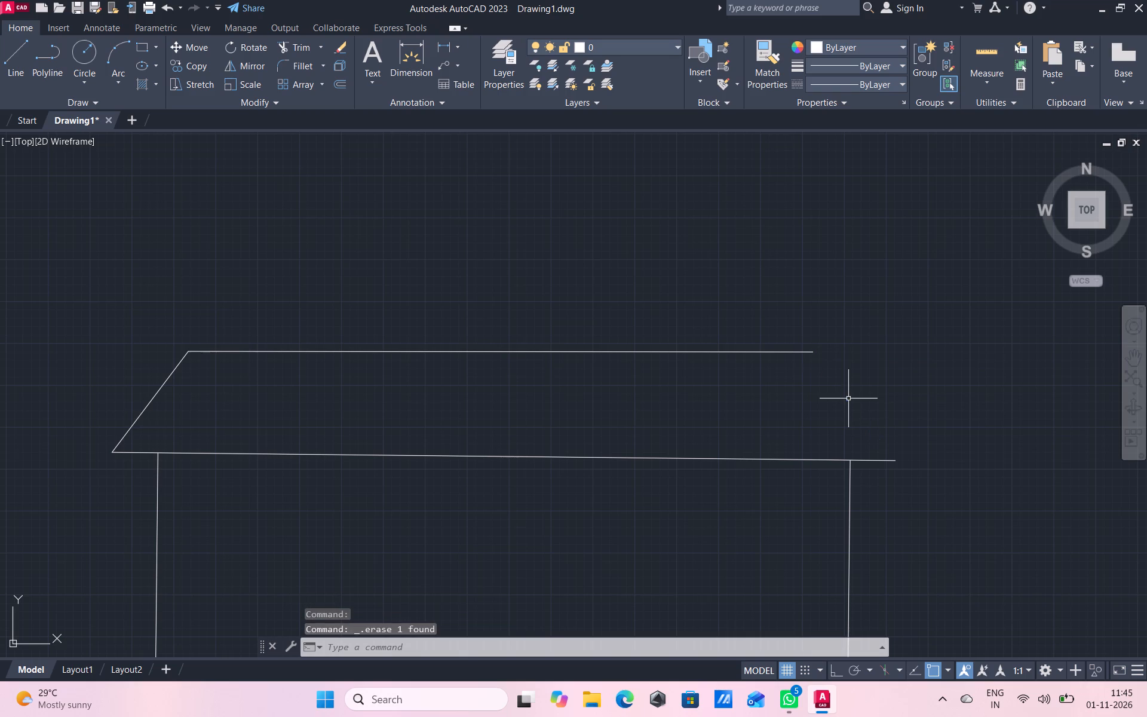
left_click(21, 57)
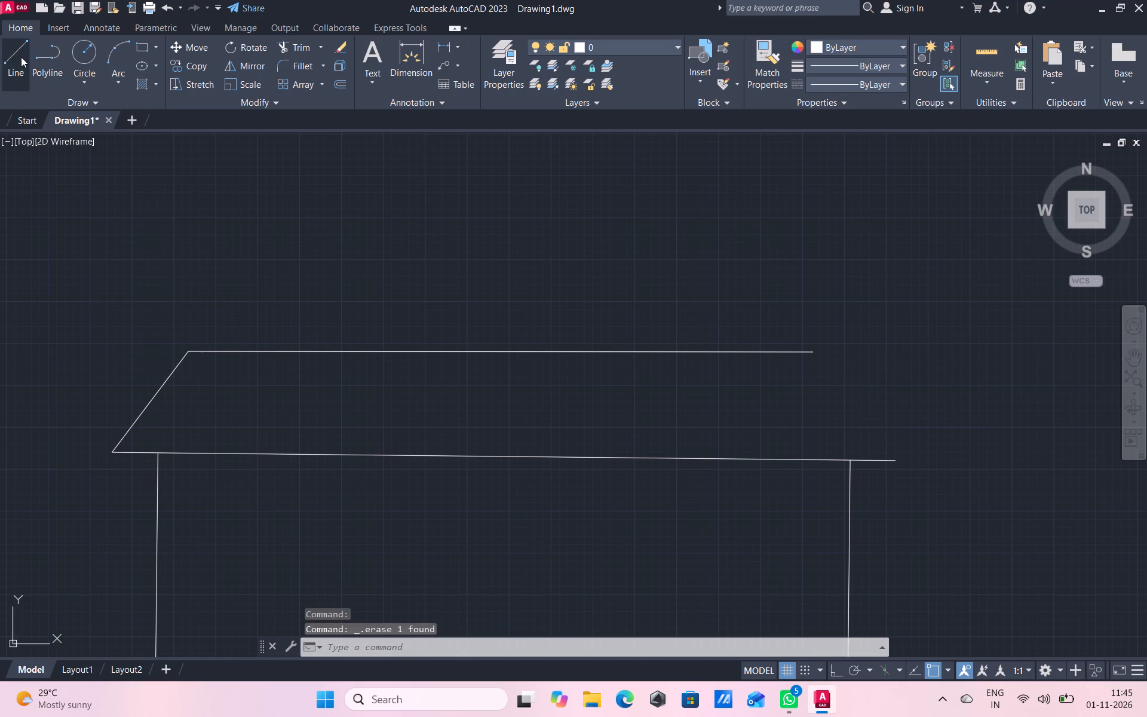
left_click(812, 356)
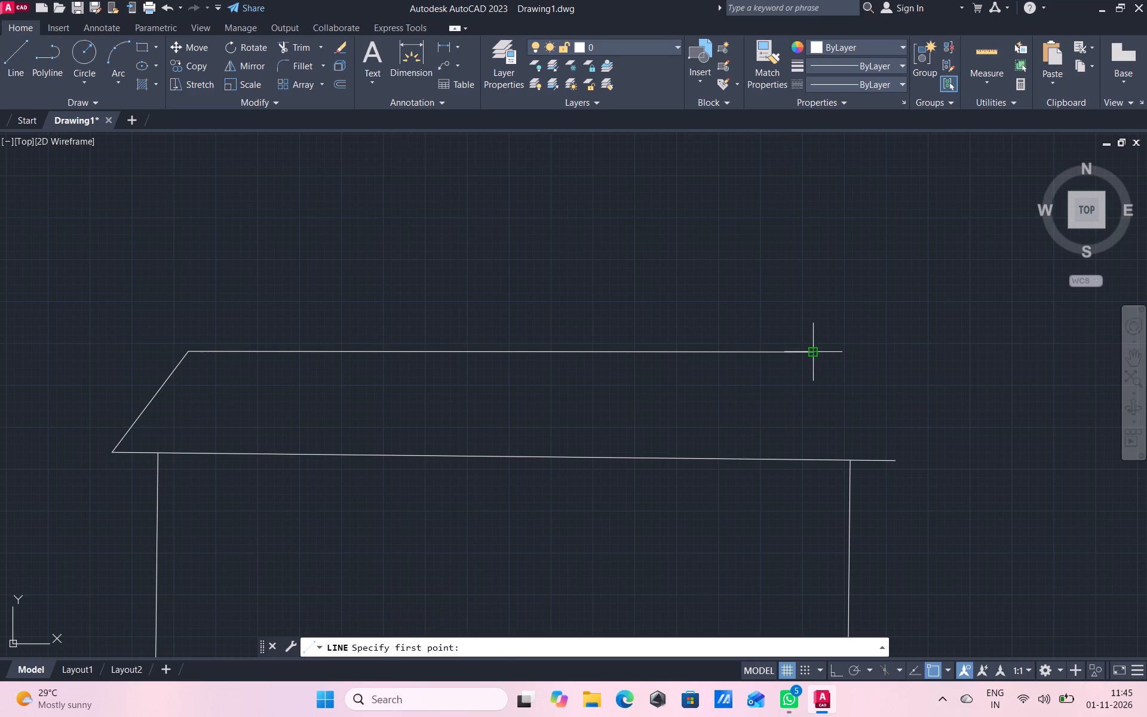
left_click(892, 458)
right_click(950, 531)
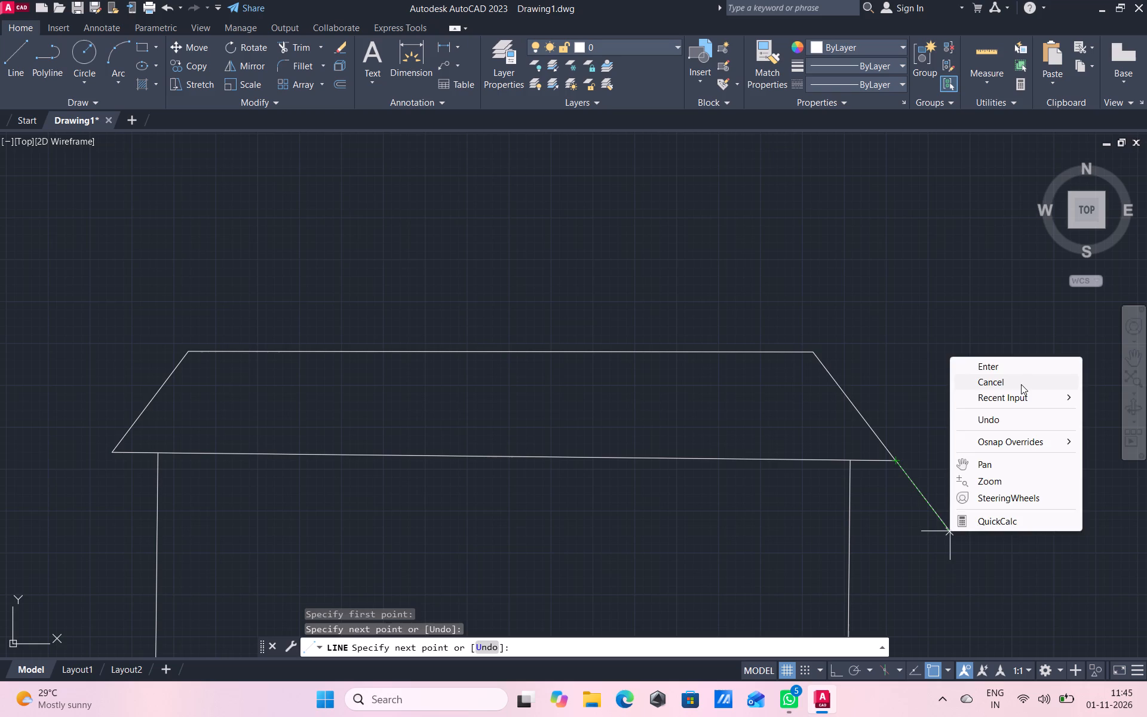
left_click(1021, 384)
Draw a tall, nearly vertical upper-storey wall line rising from the roof's top line, slightly inside its right end.
scroll(565, 376, "down", 2)
scroll(491, 269, "down", 1)
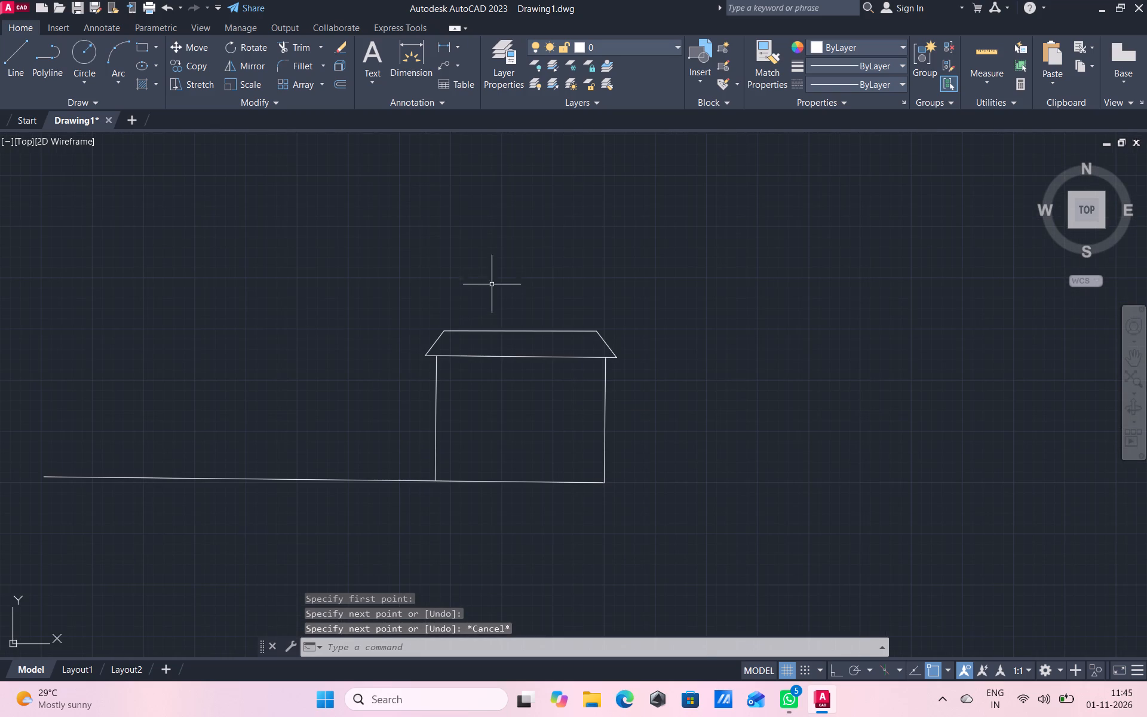
scroll(495, 344, "up", 1)
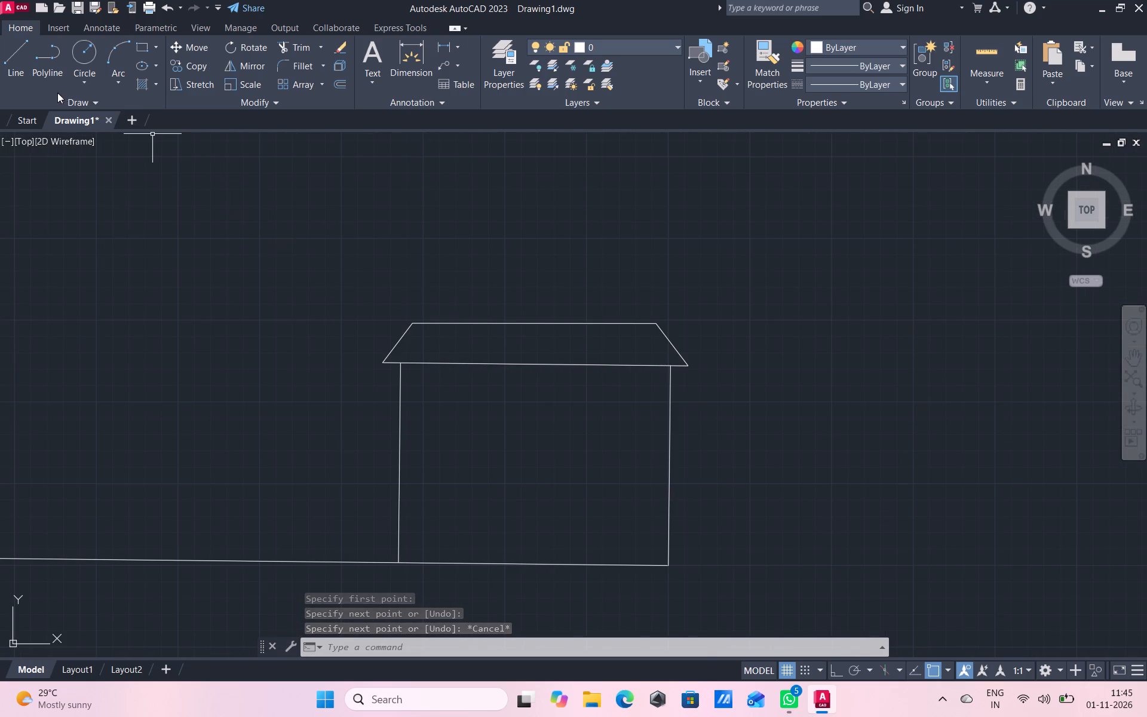
left_click(16, 65)
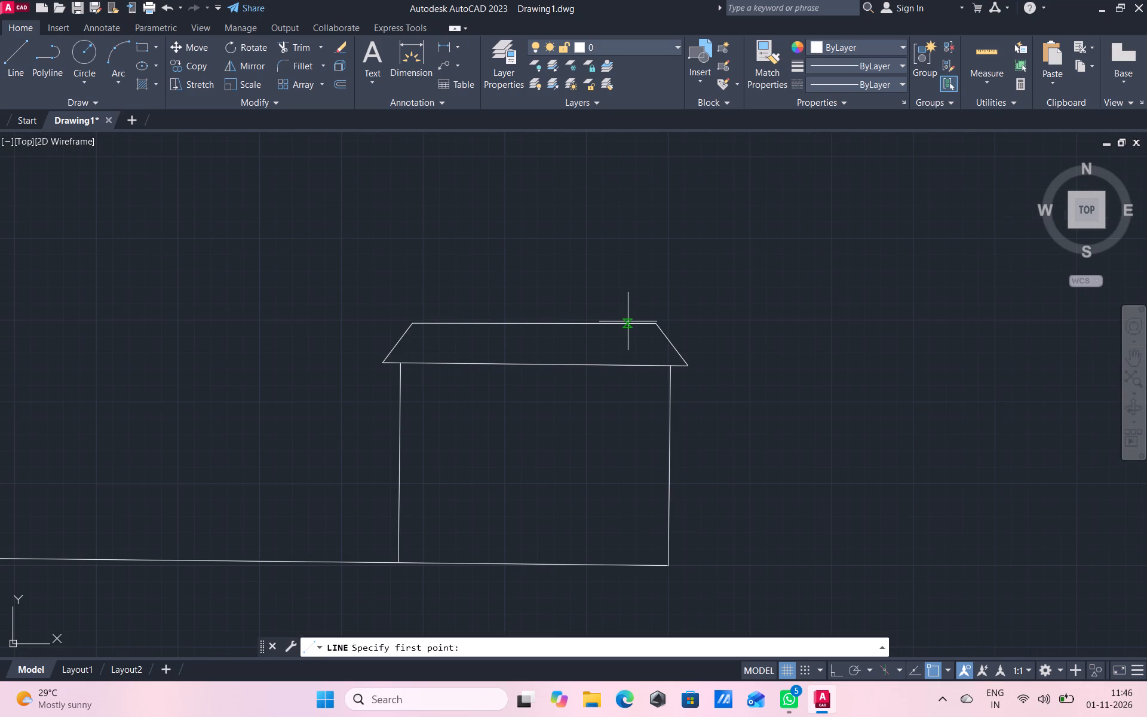
left_click_drag(628, 324, 628, 318)
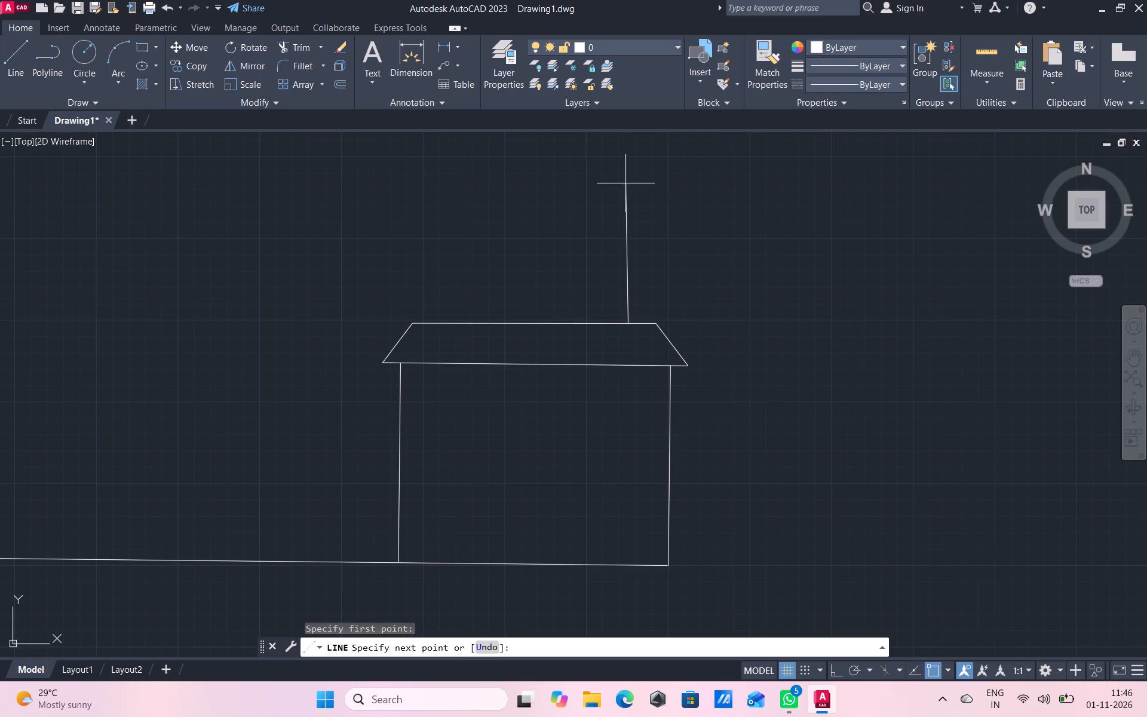
scroll(614, 202, "down", 2)
scroll(533, 415, "down", 2)
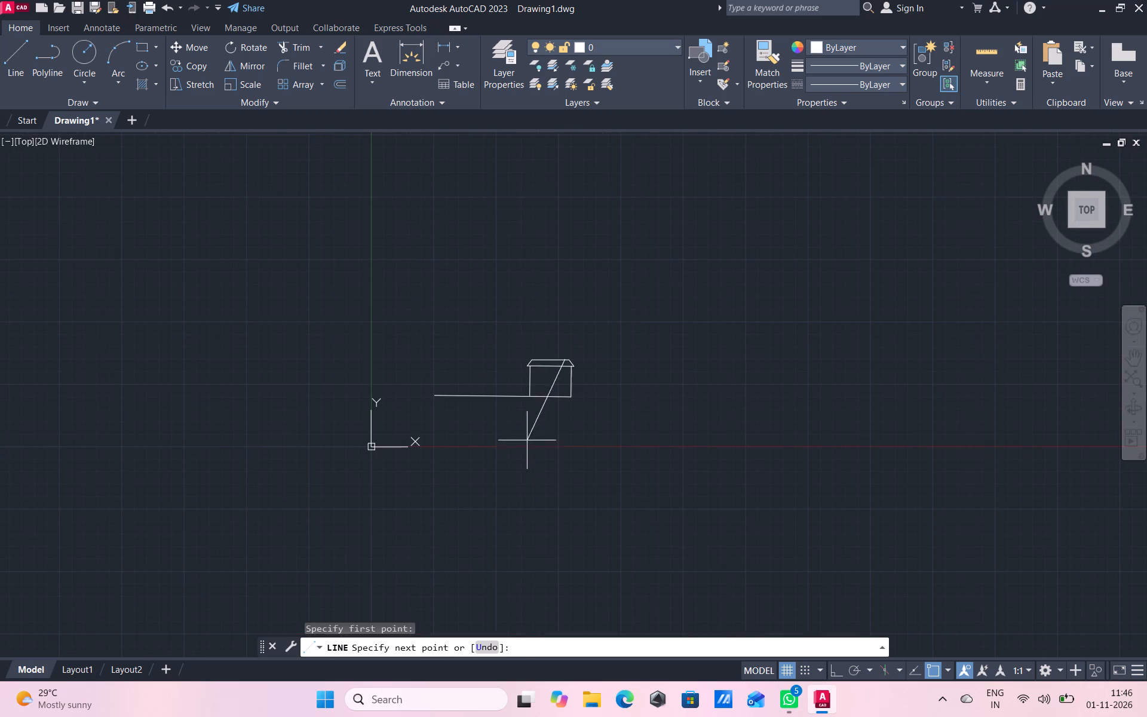
scroll(560, 370, "up", 4)
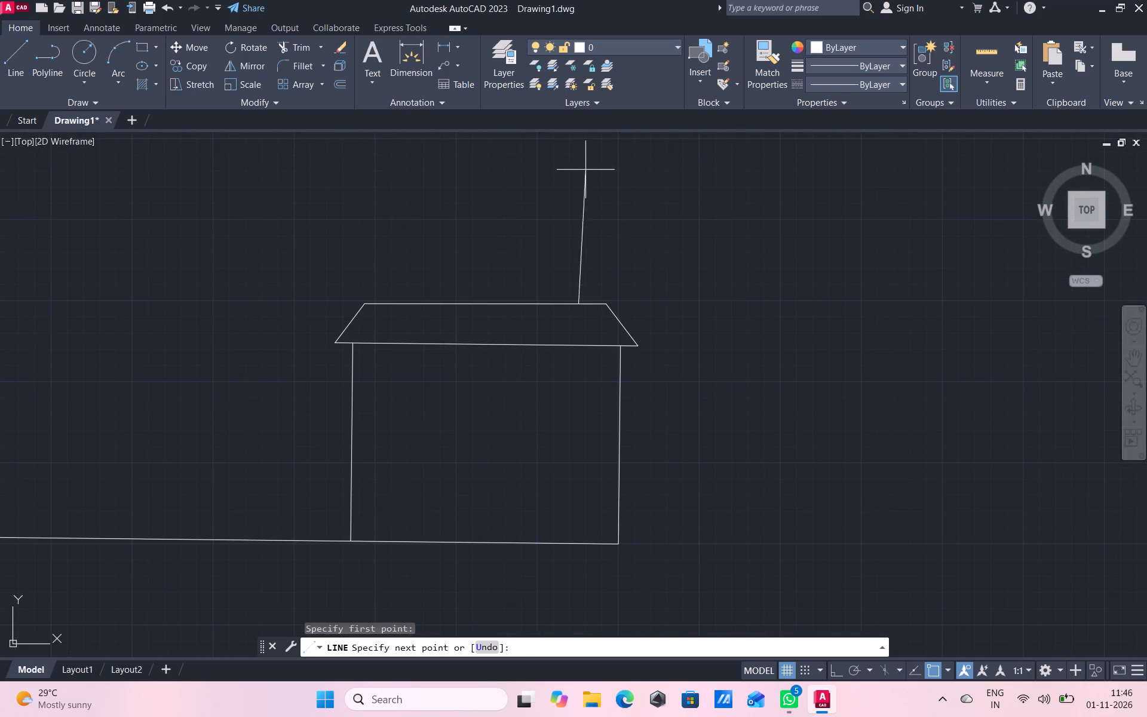
scroll(572, 180, "down", 1)
scroll(509, 367, "down", 4)
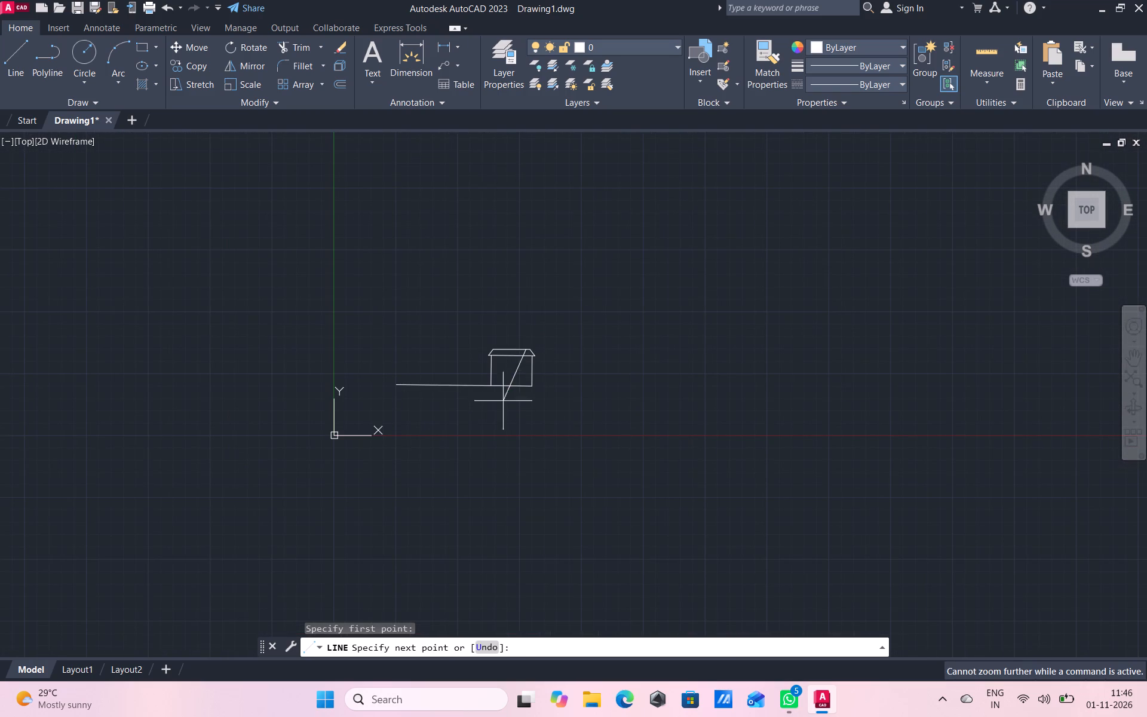
scroll(520, 310, "up", 4)
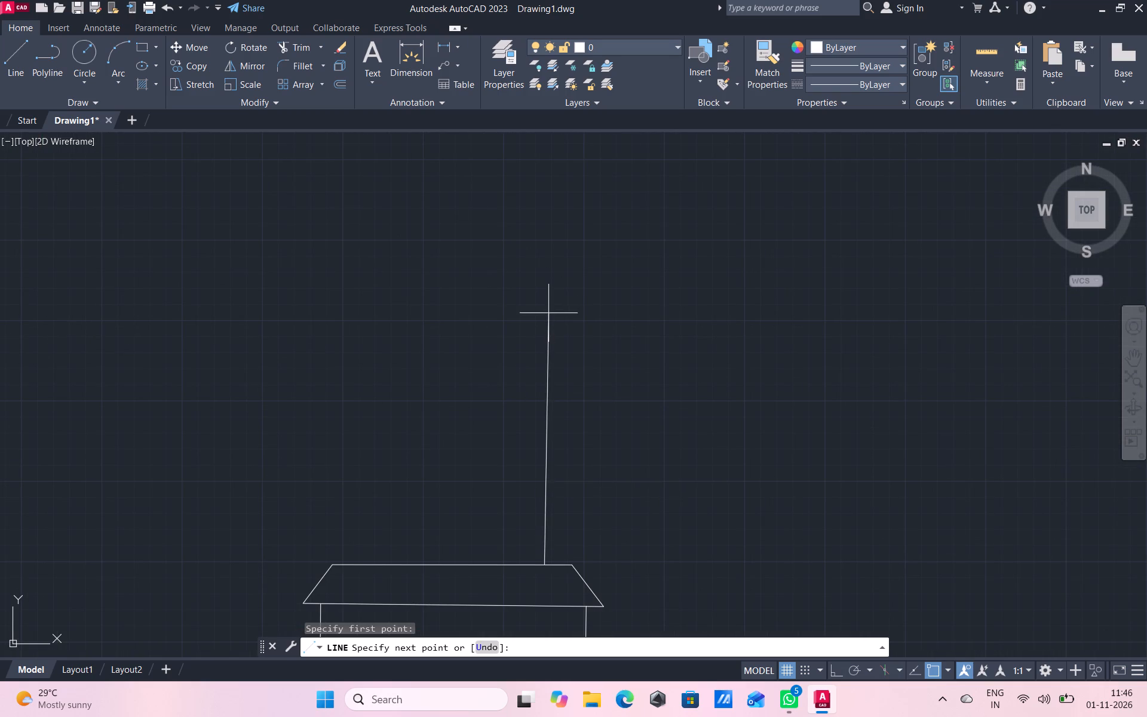
left_click(542, 402)
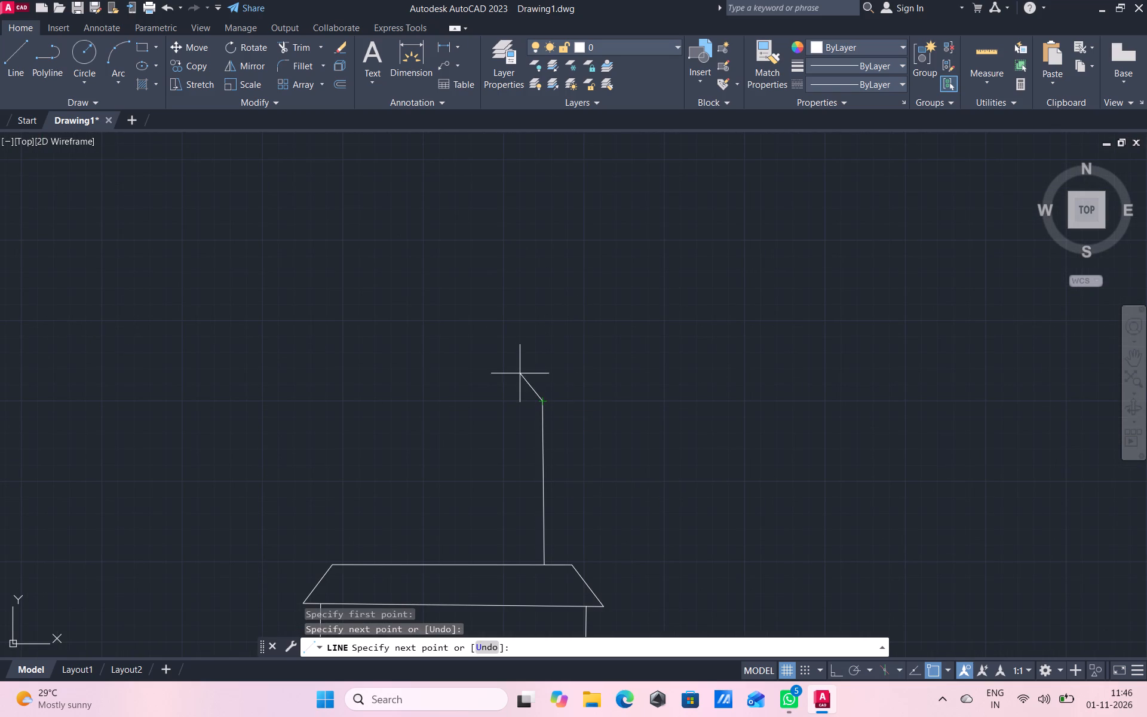
right_click(519, 351)
left_click(576, 374)
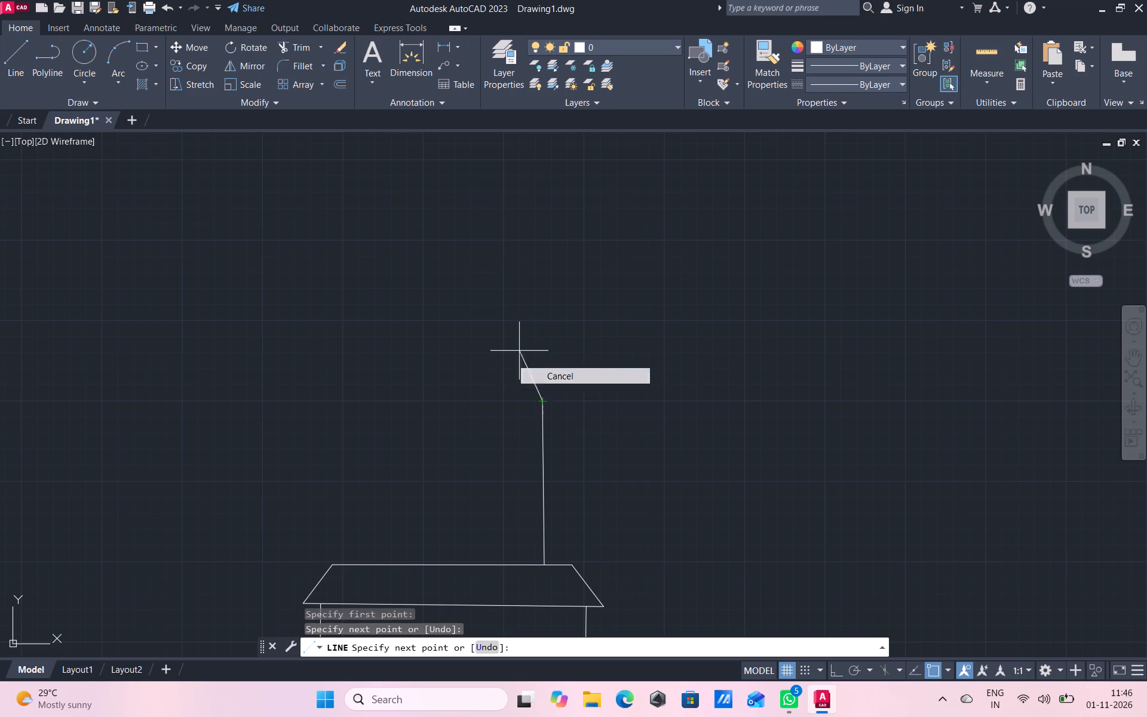
Draw a matching upper-storey wall line rising from the roof's top line, slightly inside its left end, to about the same height.
left_click(15, 52)
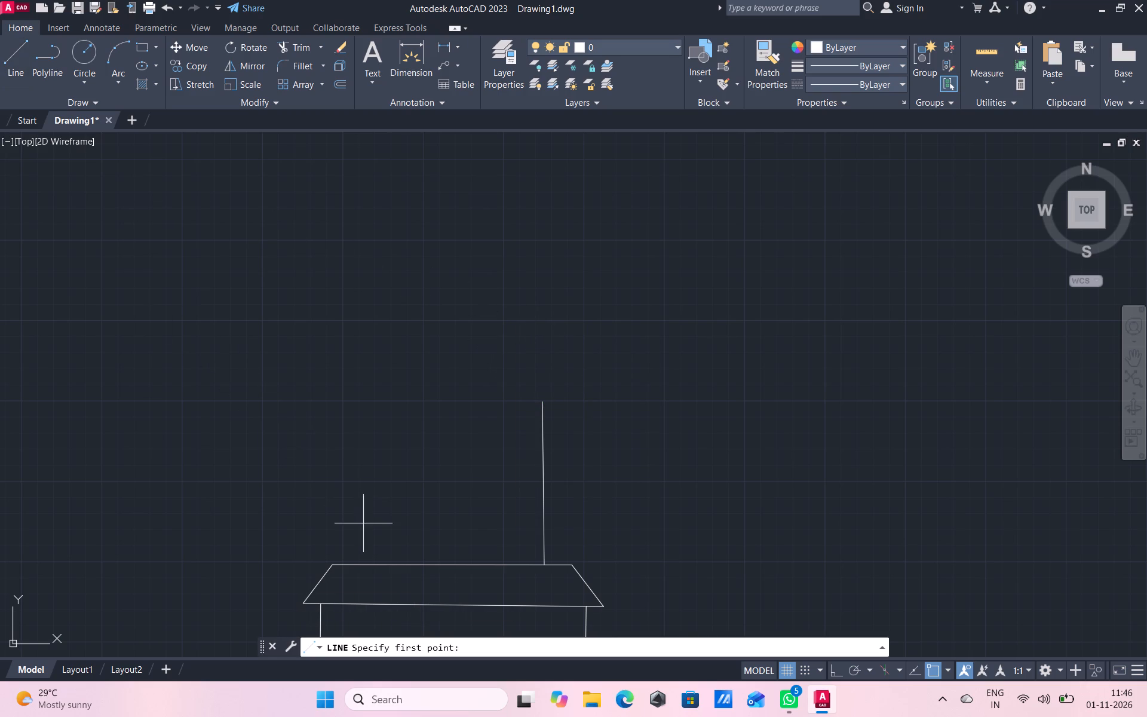
left_click(364, 565)
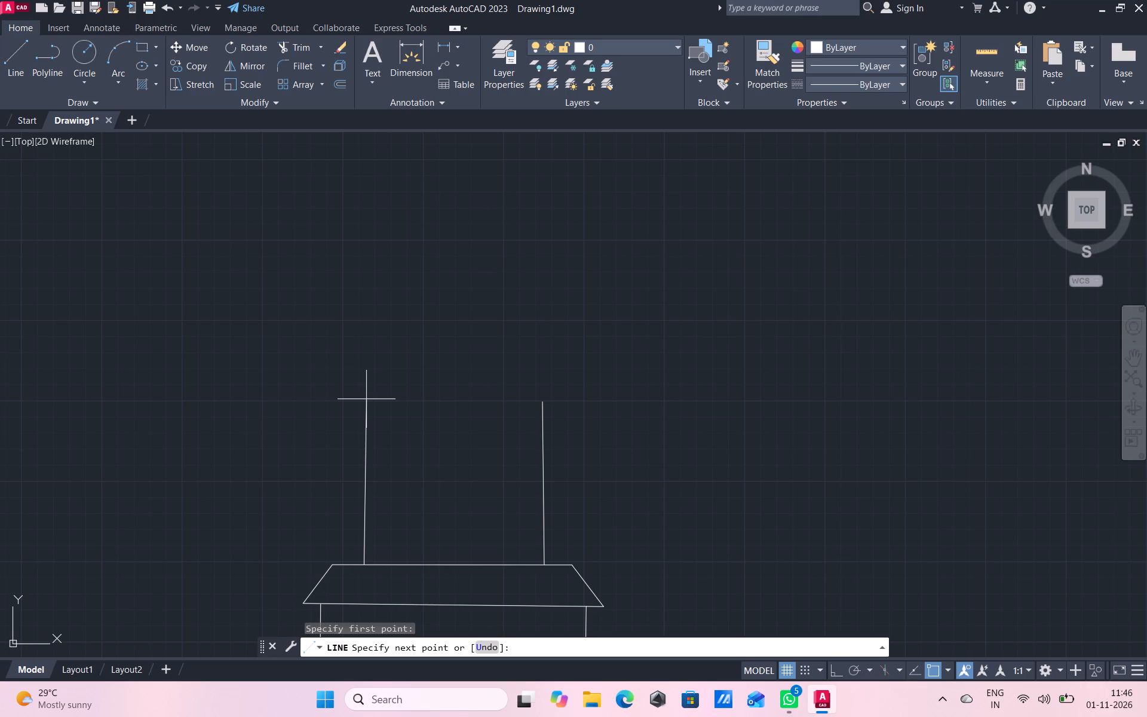
left_click(366, 399)
right_click(446, 381)
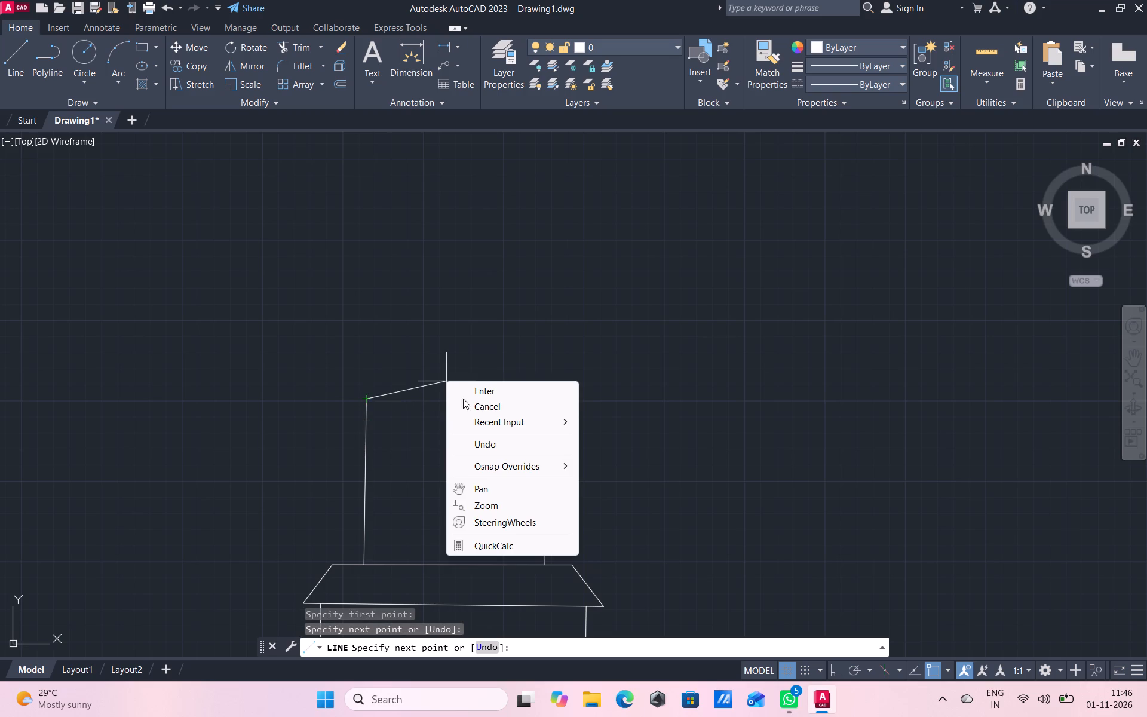
left_click(479, 405)
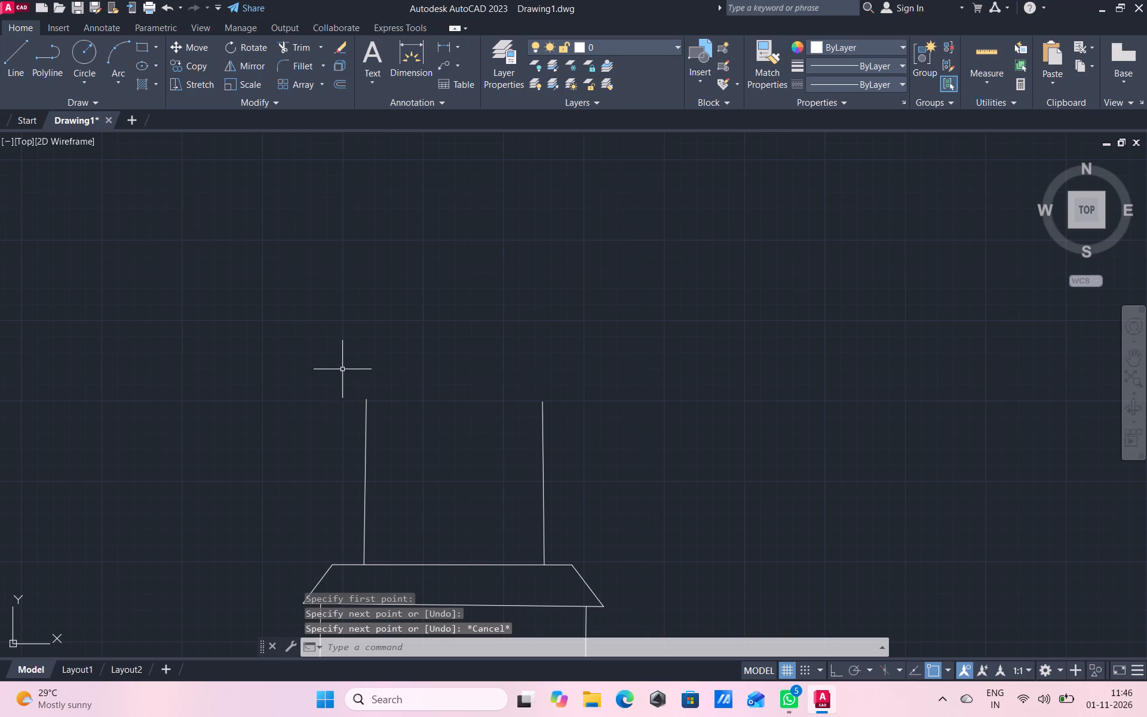
Draw a taller vertical line from the middle of the roof's top line, rising above both upper-storey walls.
left_click(18, 65)
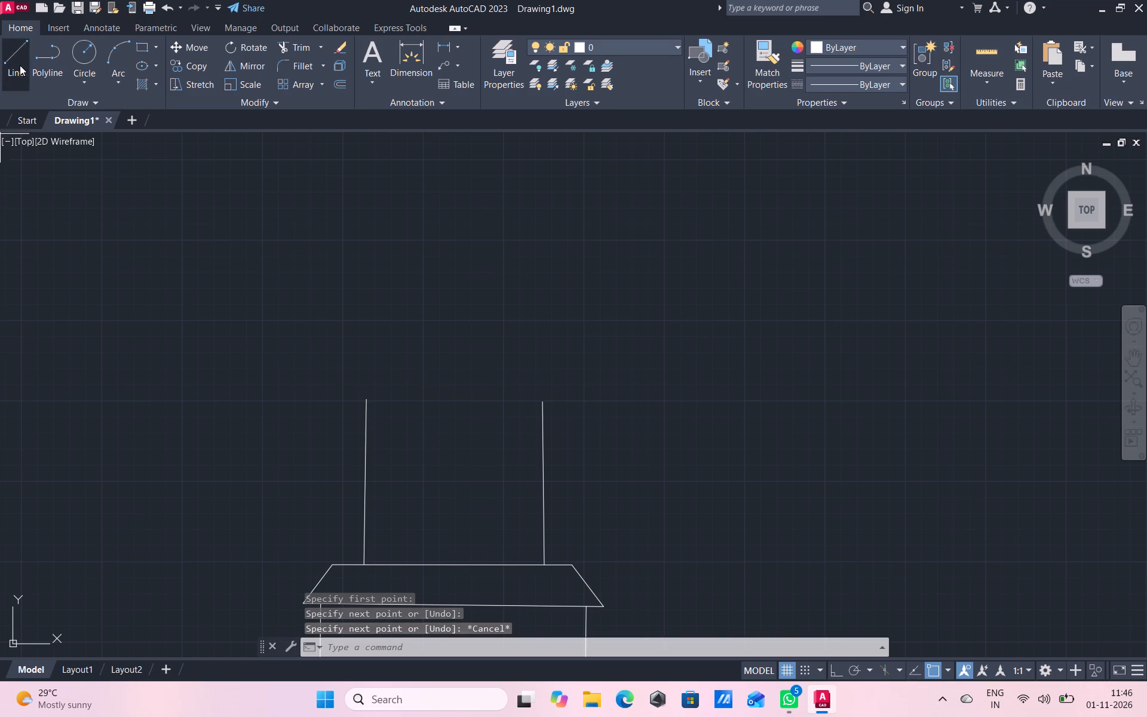
left_click(453, 562)
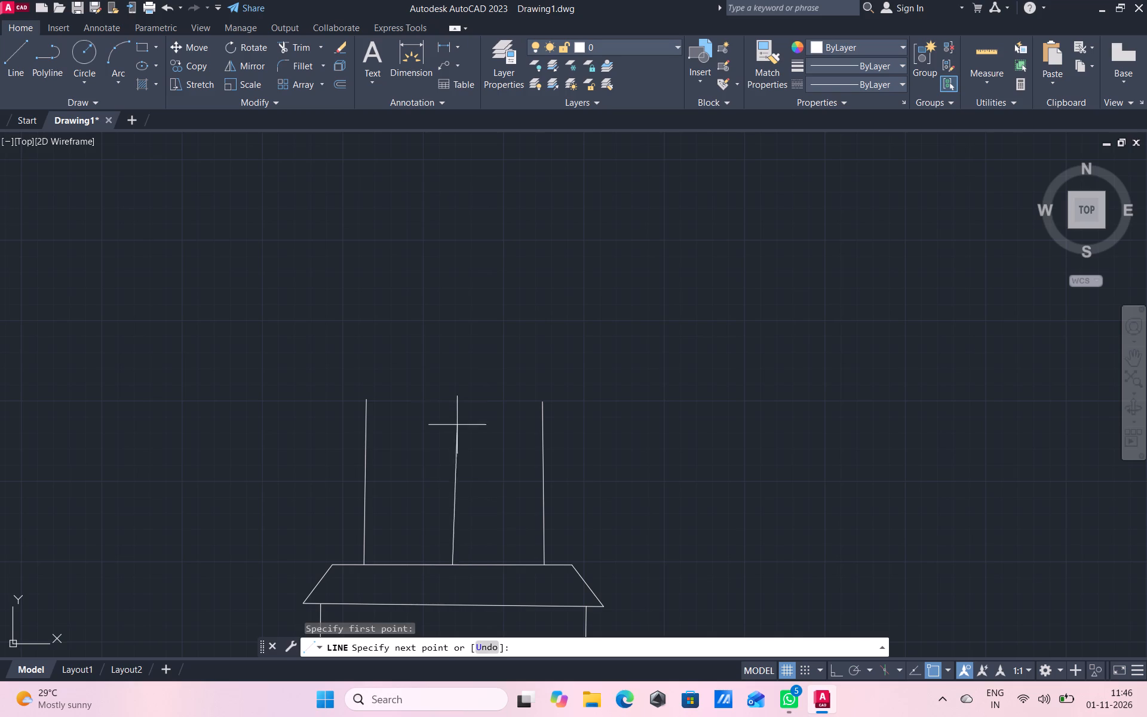
left_click(451, 320)
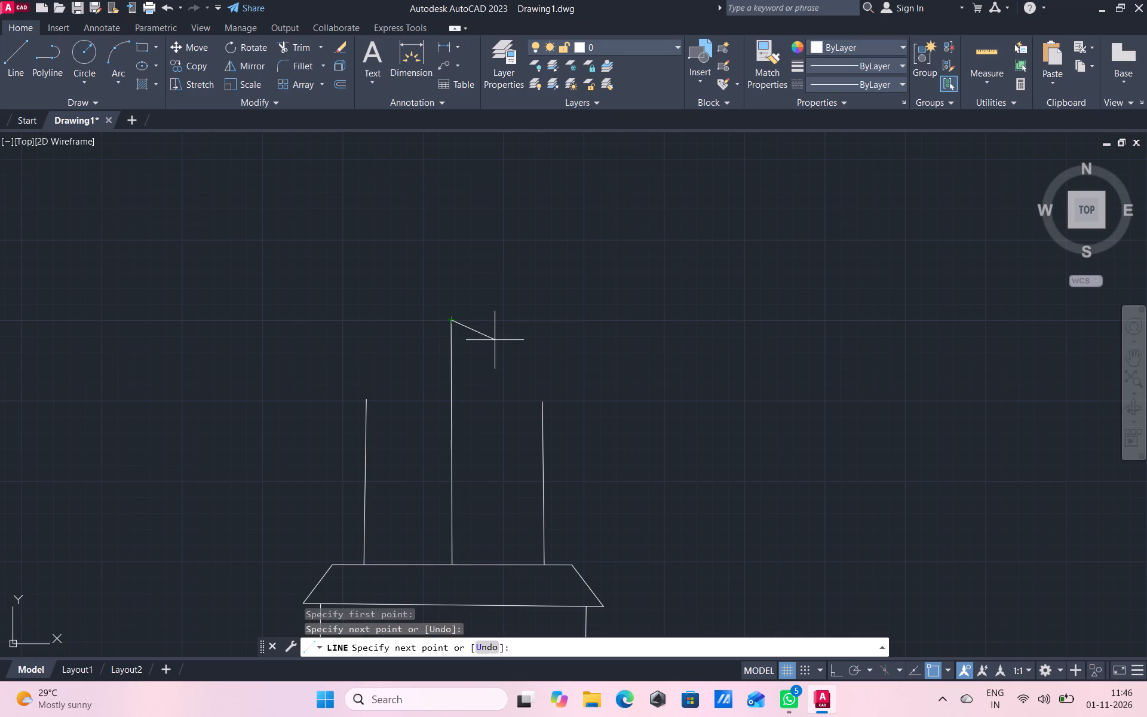
right_click(495, 340)
left_click(536, 364)
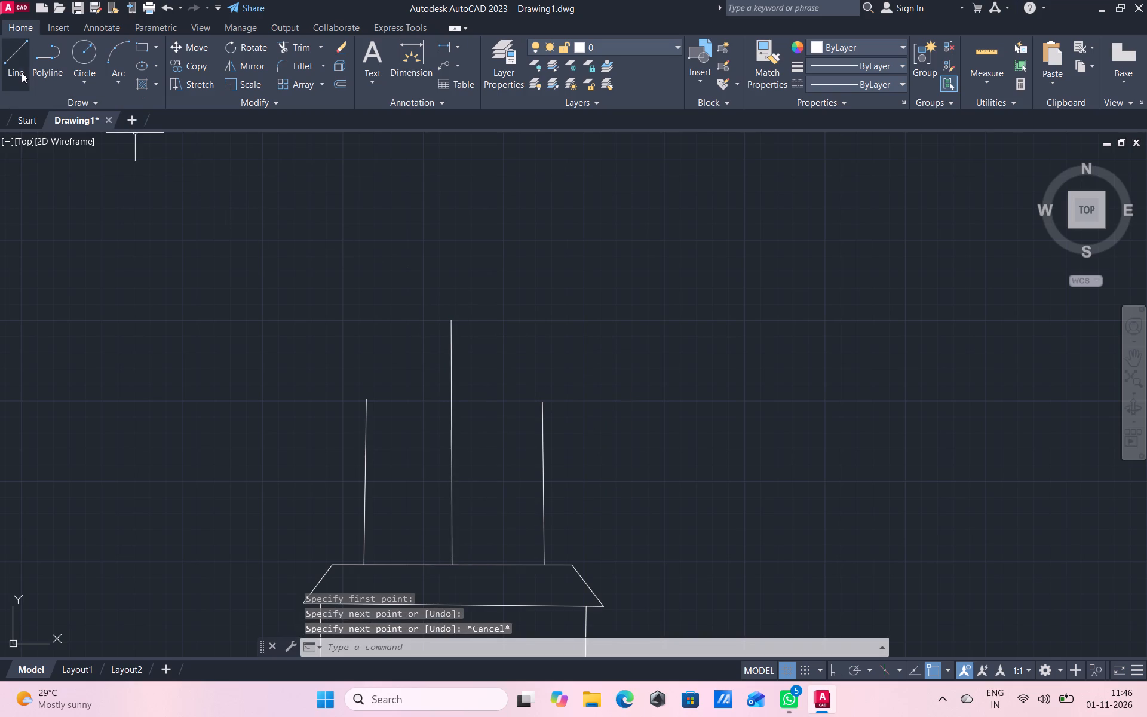
Draw the two gable slopes connecting the left wall's top, the central line's top and the right wall's top.
left_click(21, 71)
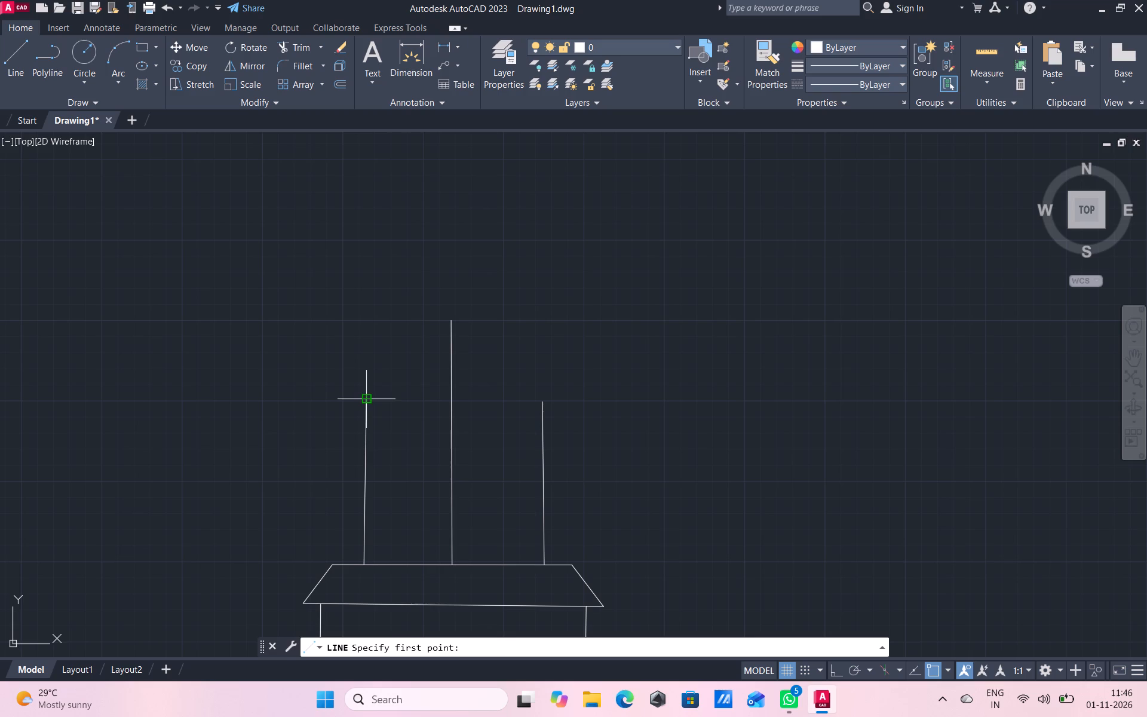
left_click(369, 400)
left_click(448, 323)
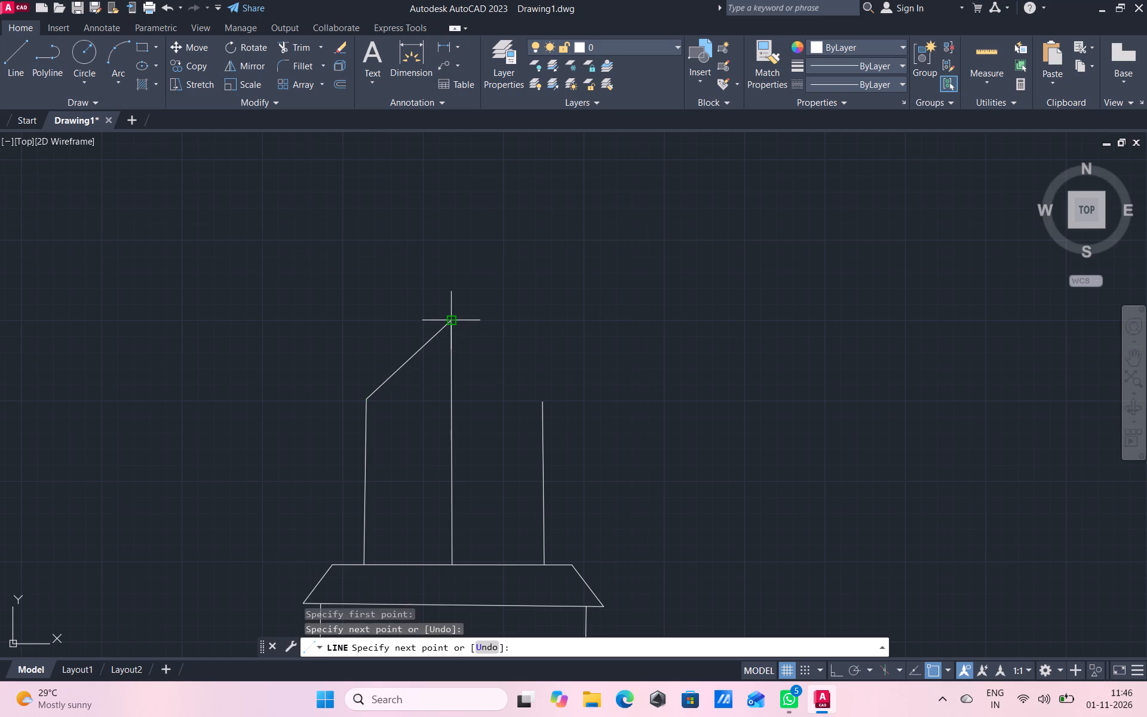
left_click(539, 400)
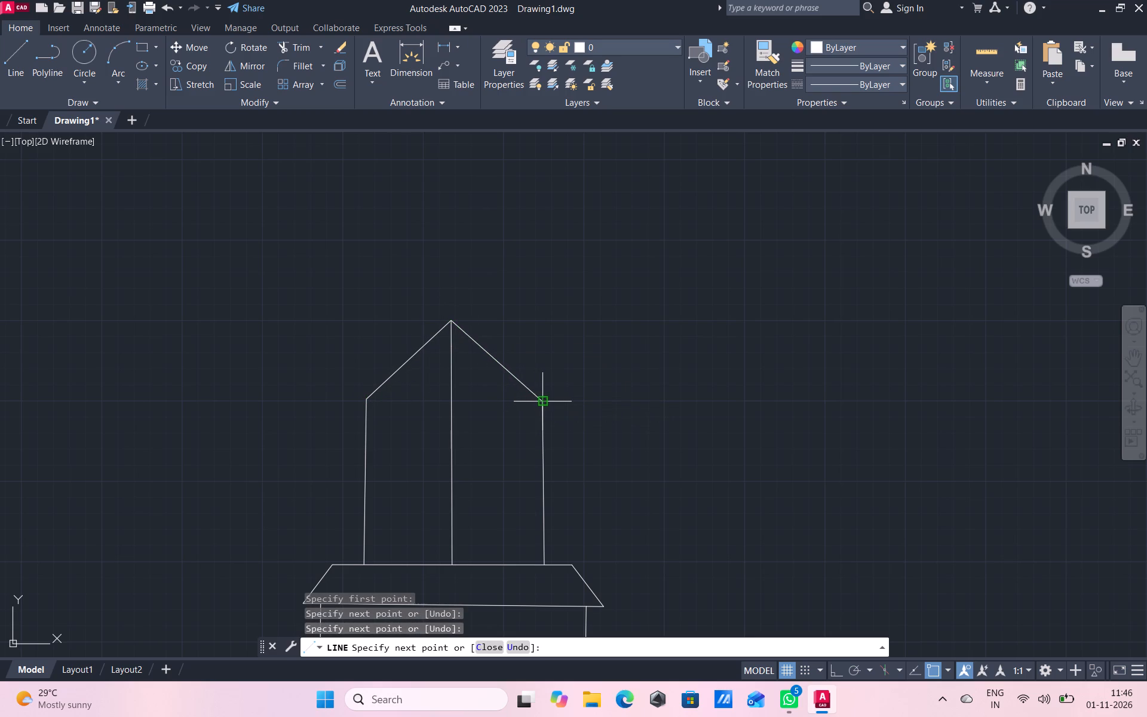
right_click(626, 399)
left_click(665, 424)
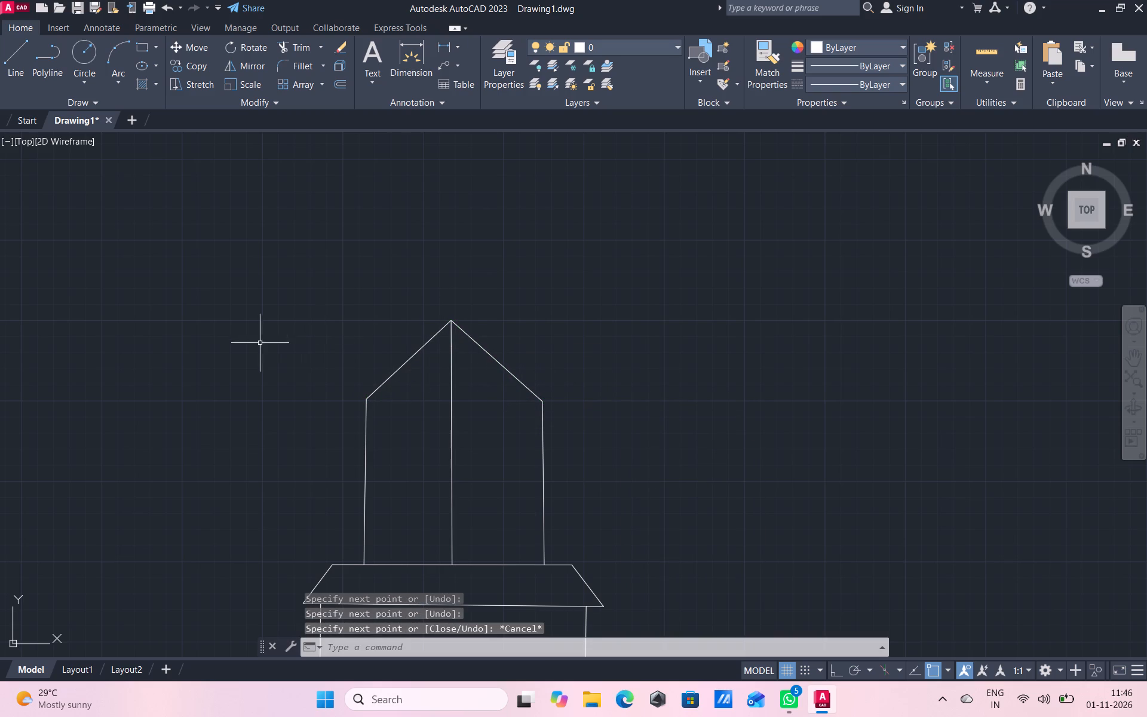
Draw the main roof's eave leftward from the left upper wall's top, an inward-rising left slope, and a ridge line passing above the gable peak.
left_click(11, 81)
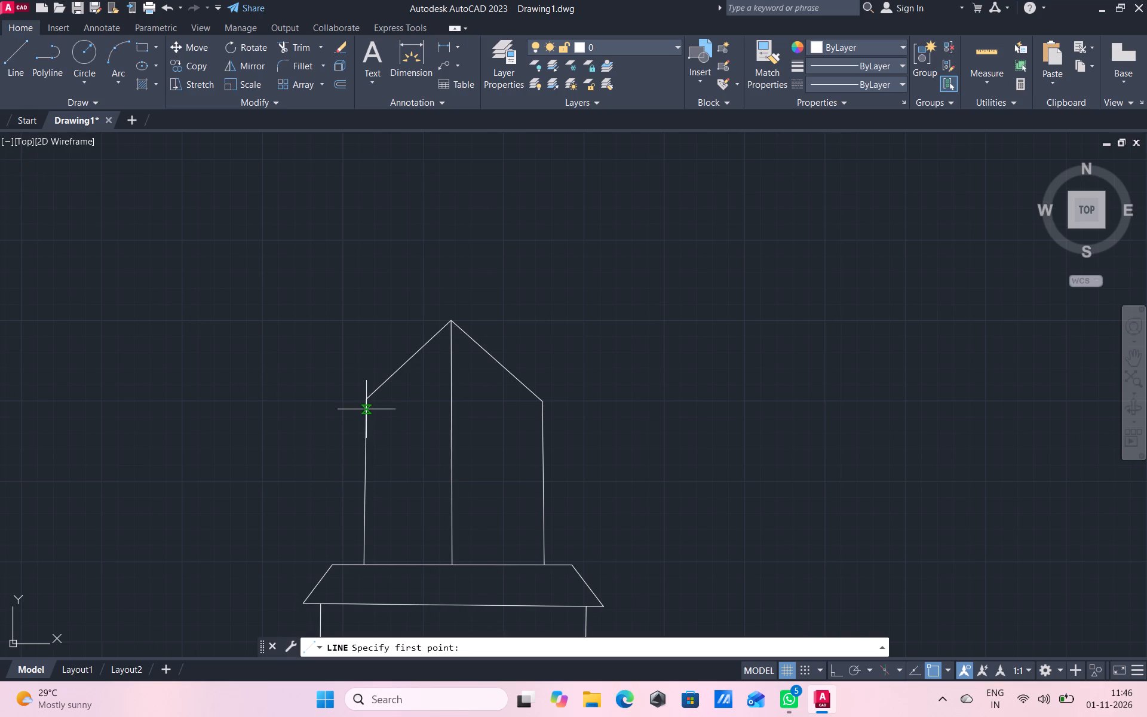
left_click(366, 403)
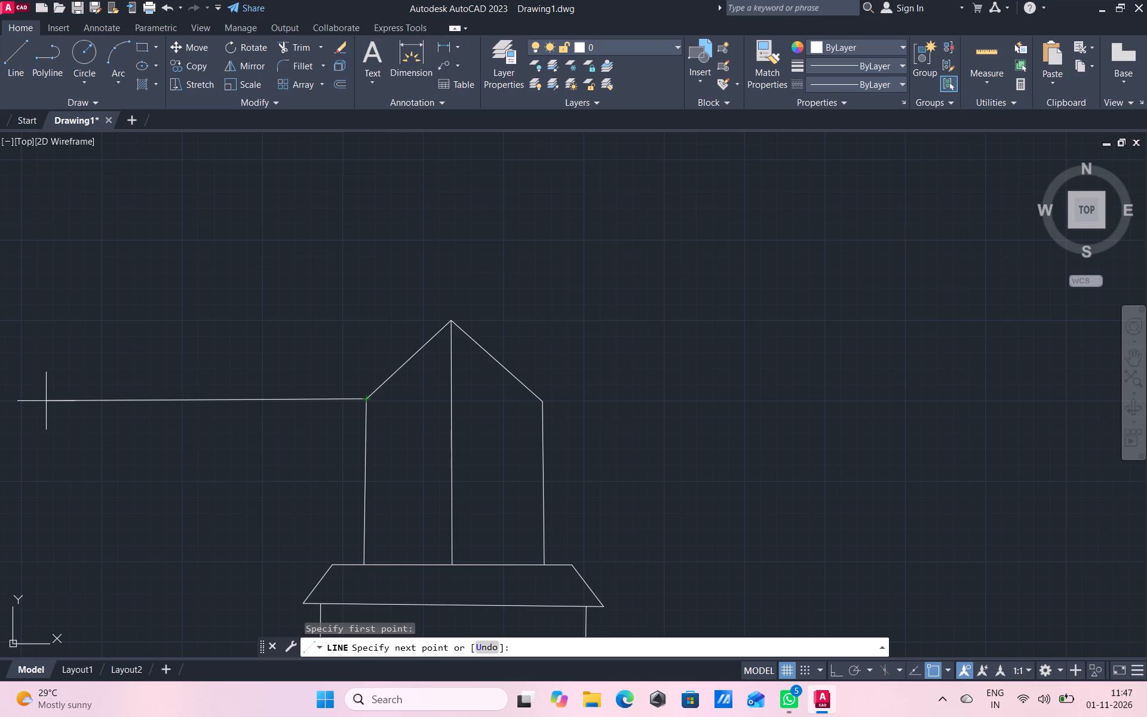
scroll(45, 399, "up", 1)
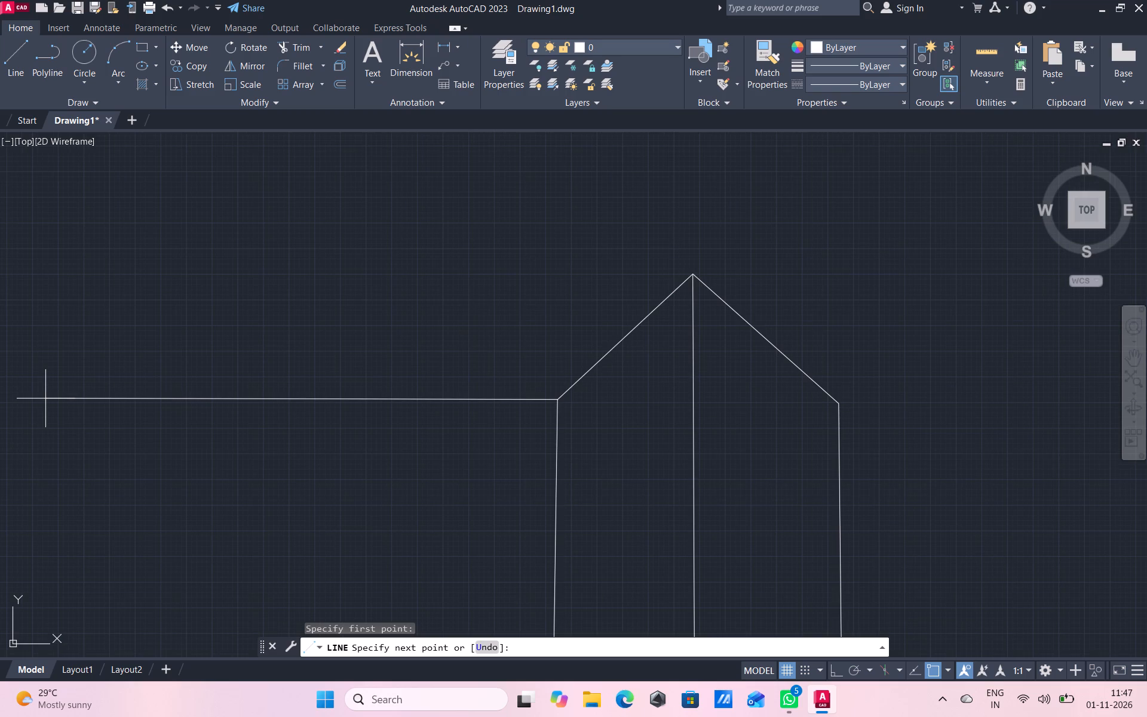
left_click(45, 399)
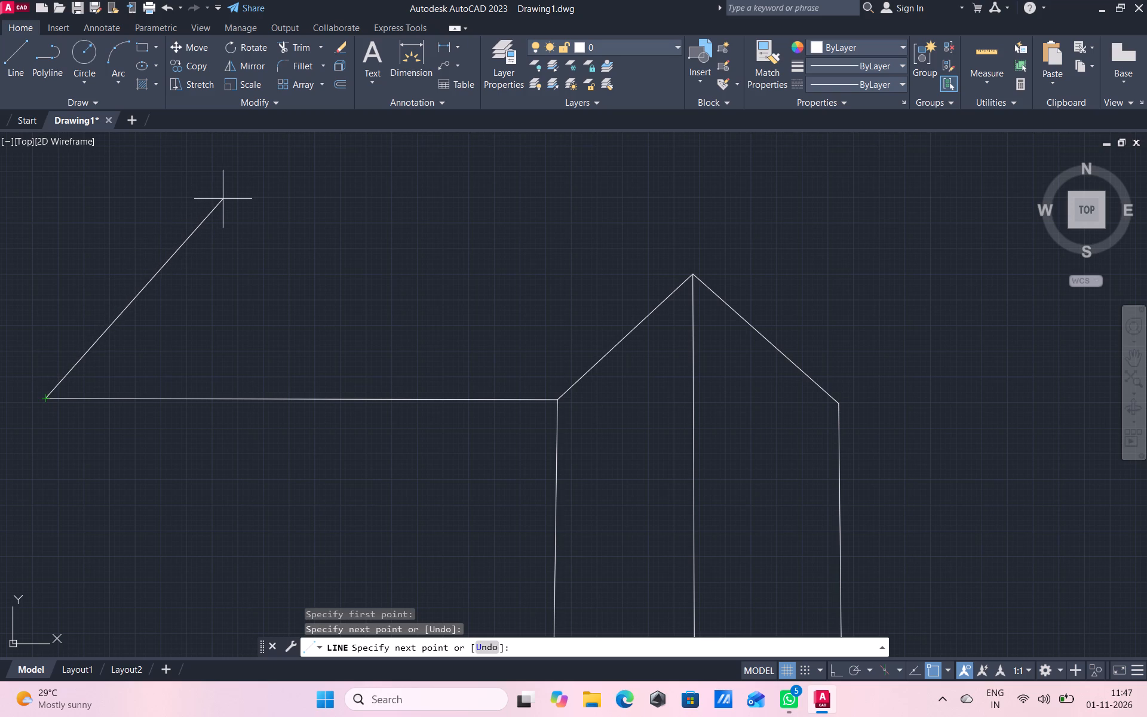
scroll(223, 199, "down", 2)
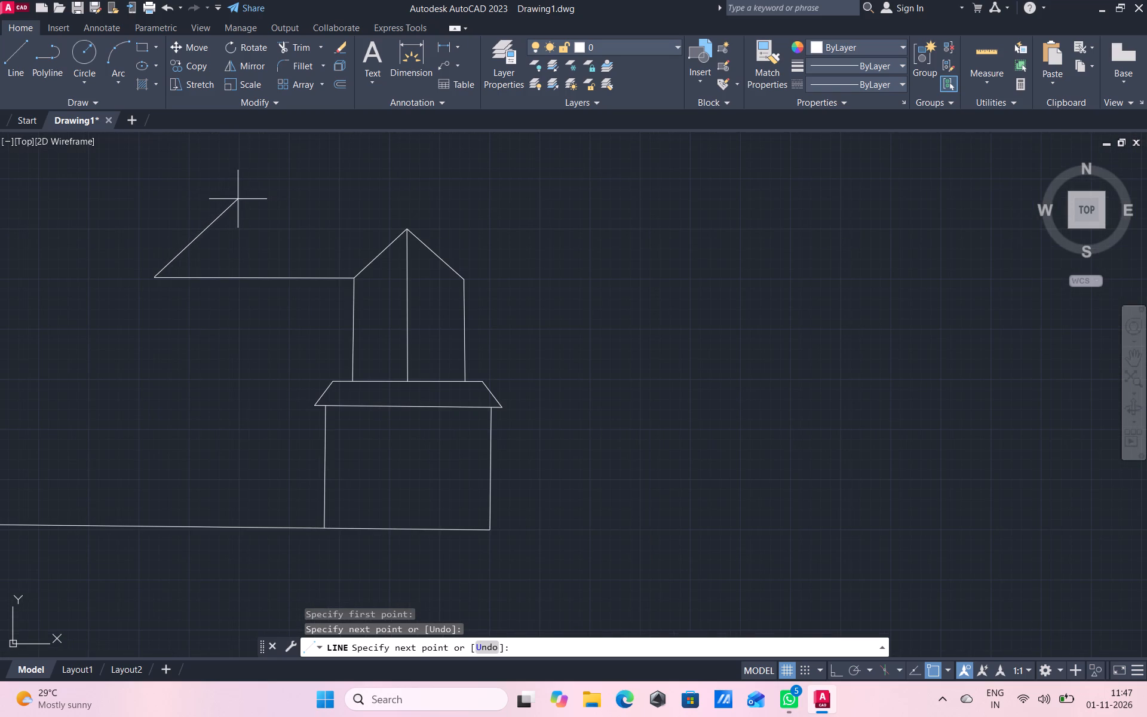
left_click(223, 210)
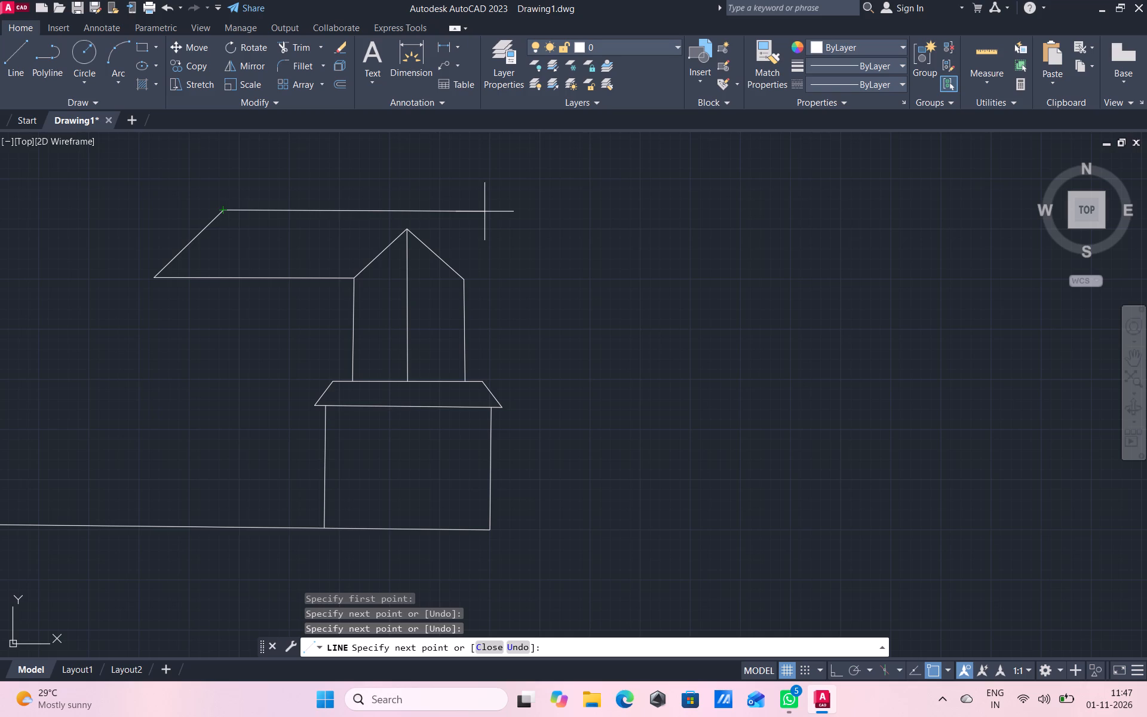
left_click(480, 212)
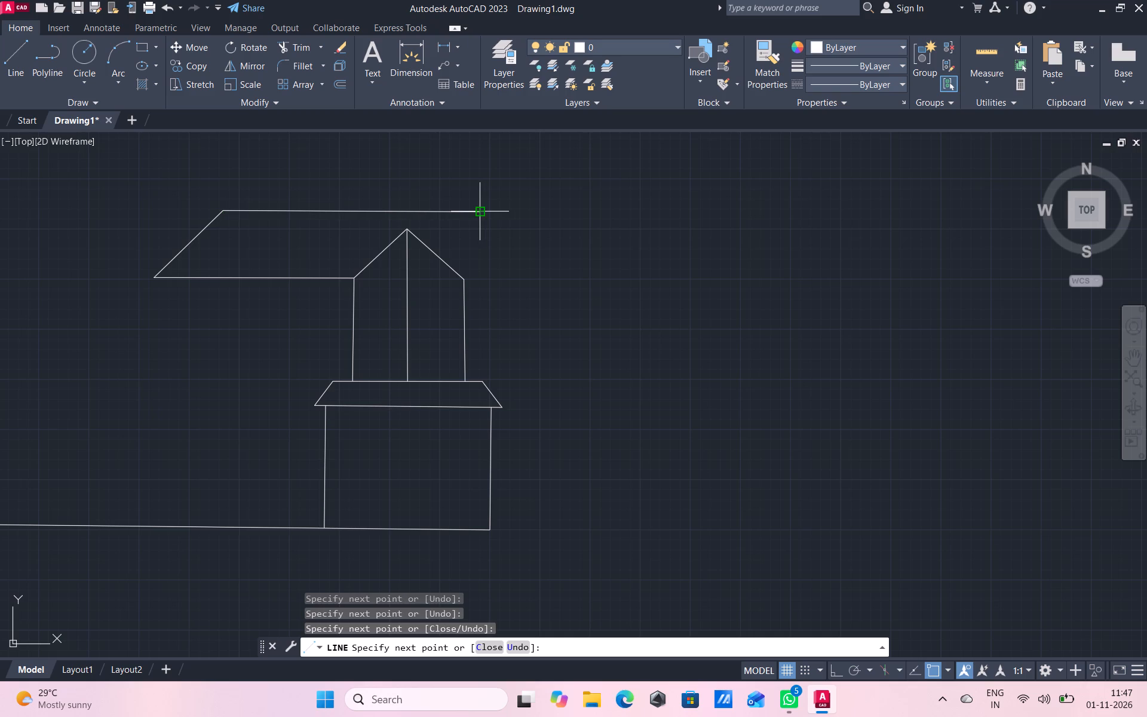
right_click(517, 272)
left_click_drag(553, 296, 551, 290)
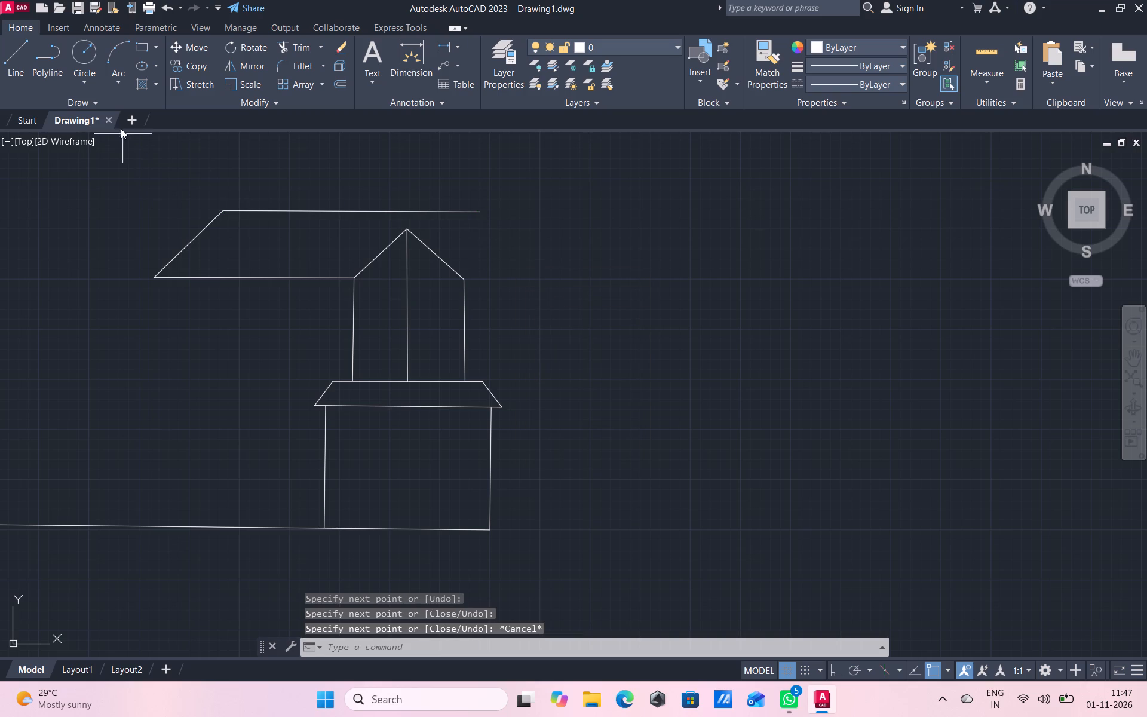
Draw a short eave line outward from the right upper wall's top and a slope joining it to the ridge's right end.
left_click(14, 58)
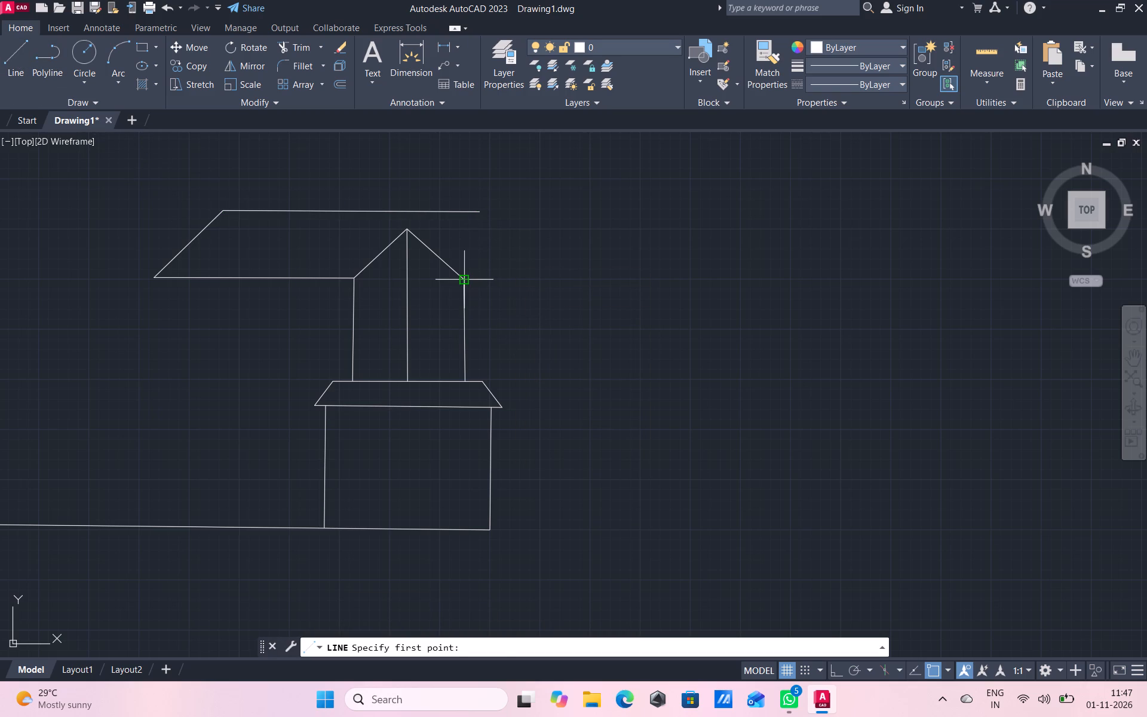
left_click(461, 282)
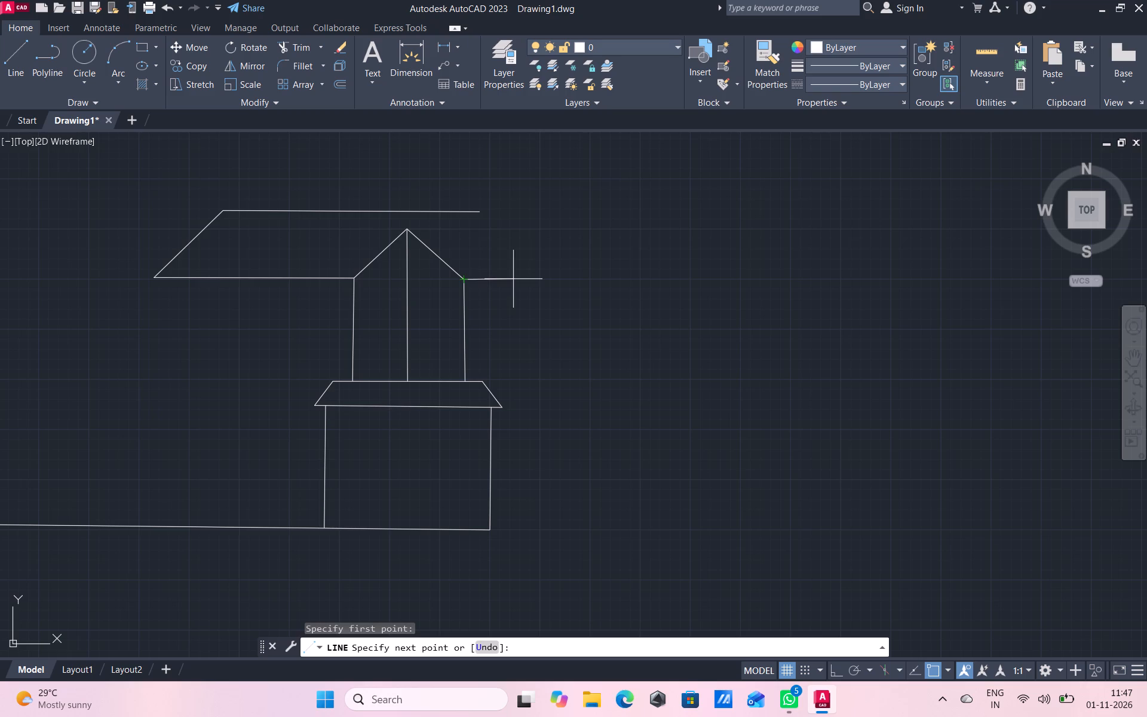
left_click(513, 279)
left_click(479, 214)
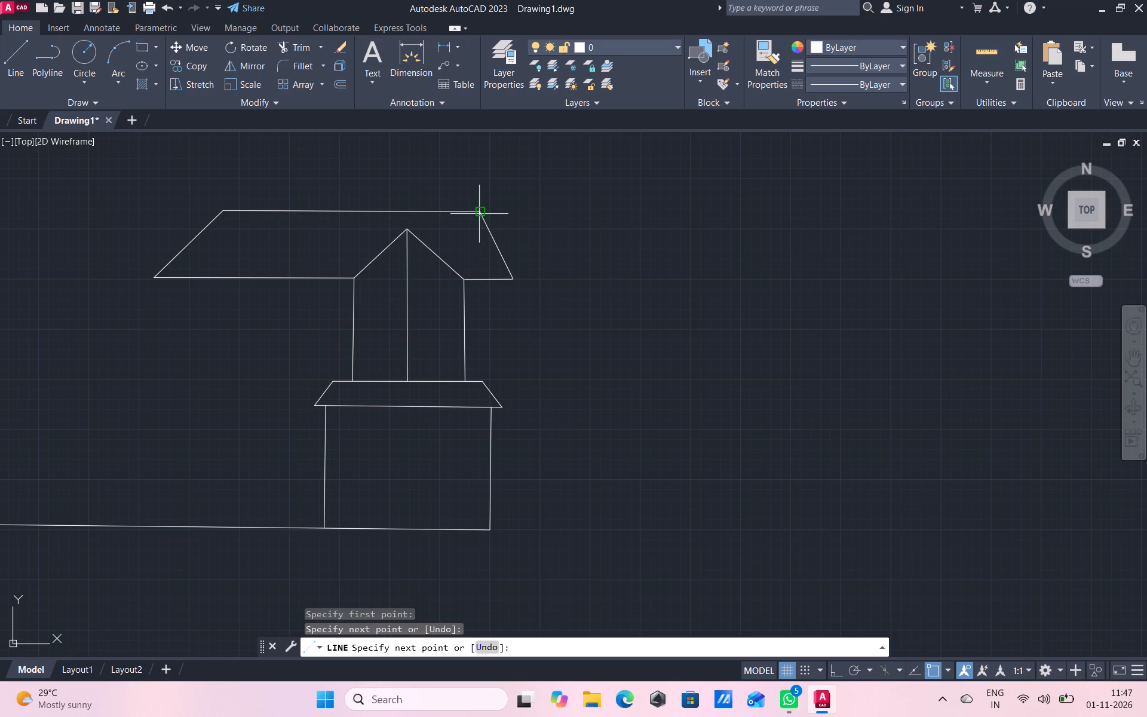
right_click(553, 244)
left_click(609, 269)
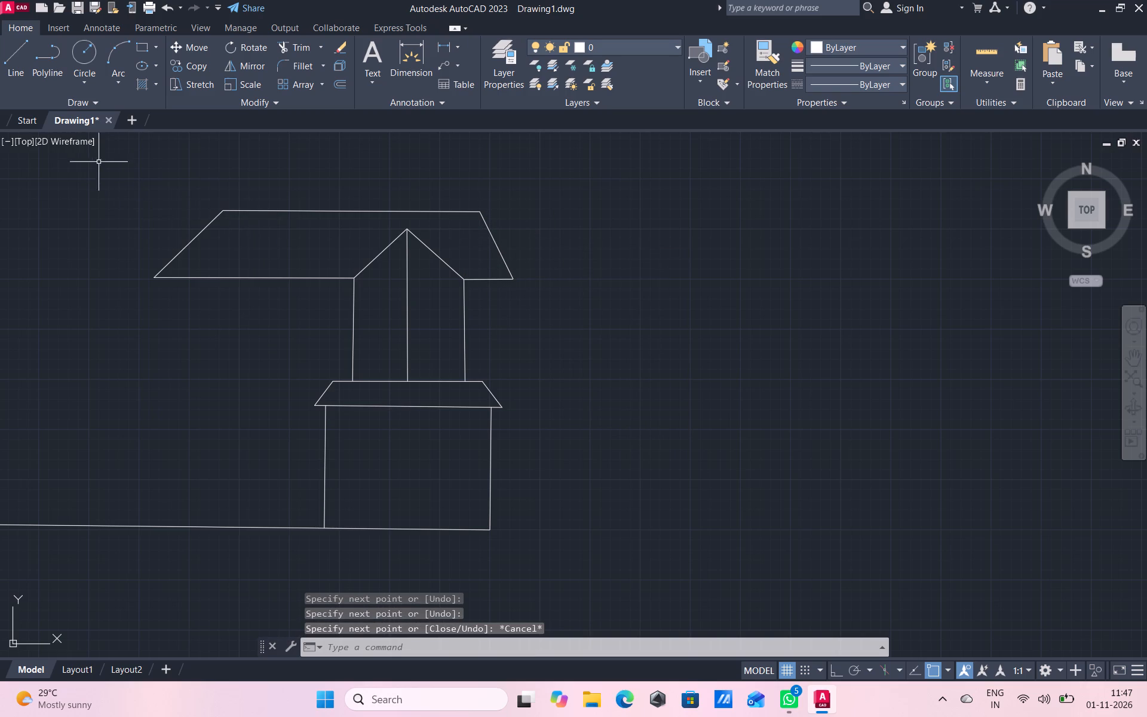
Draw a second pair of gable slopes just outside the existing ones, running from eave to eave over the peak.
left_click(8, 62)
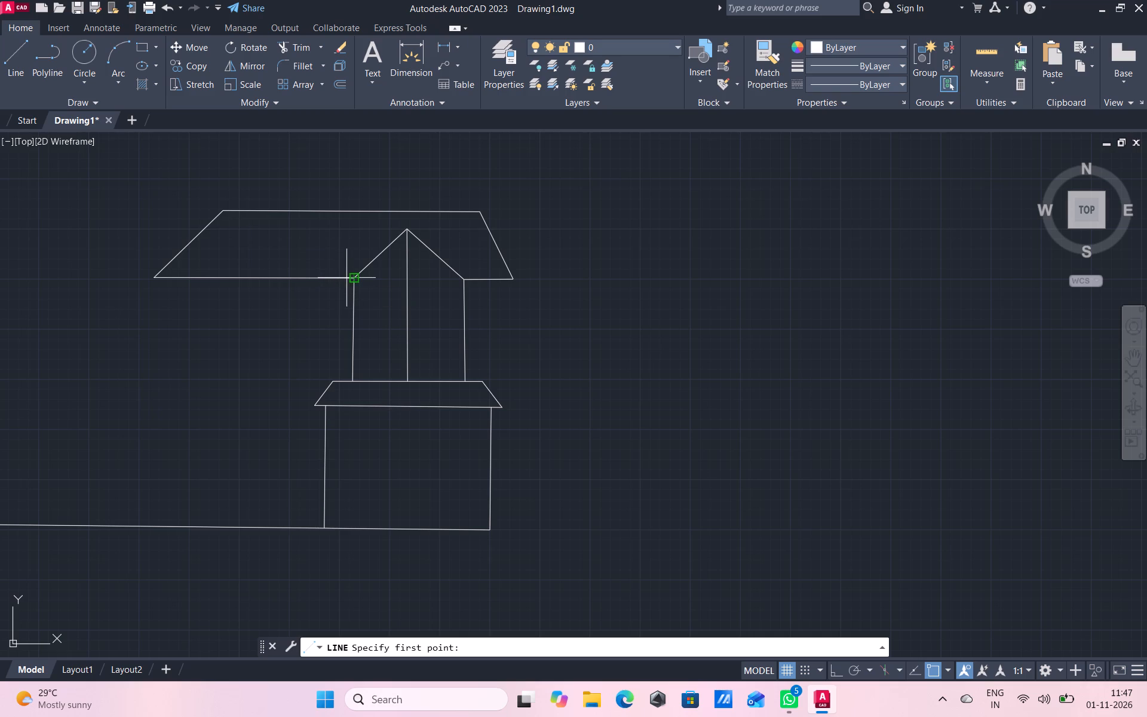
left_click(344, 278)
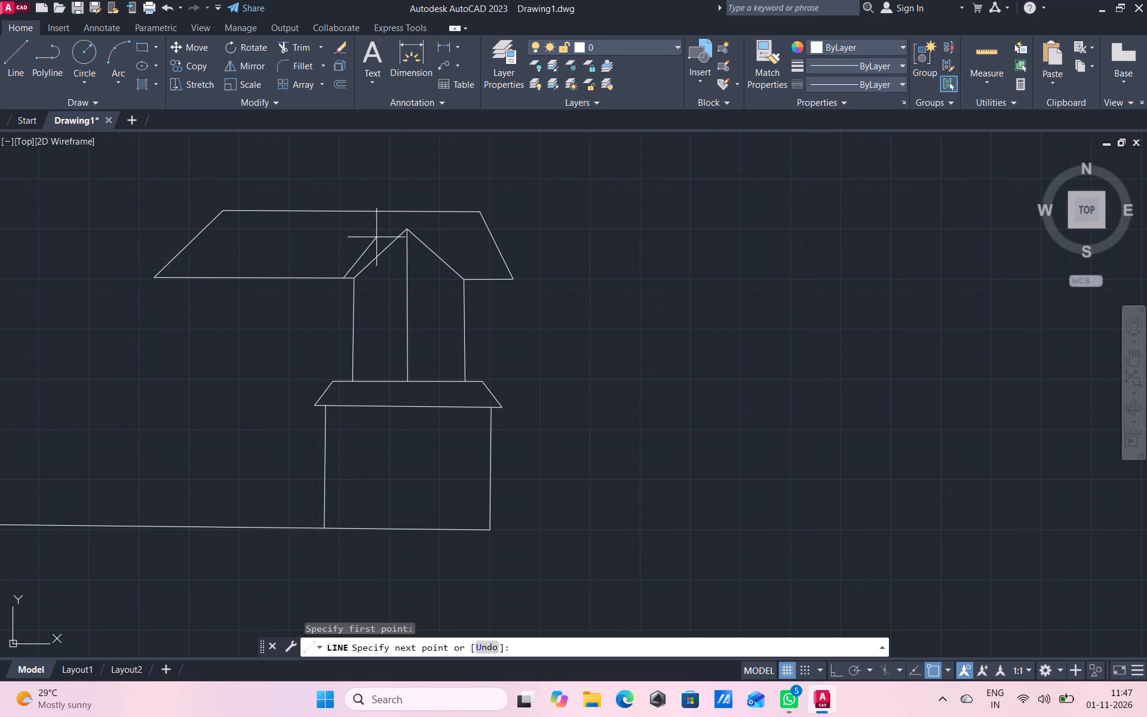
left_click(407, 221)
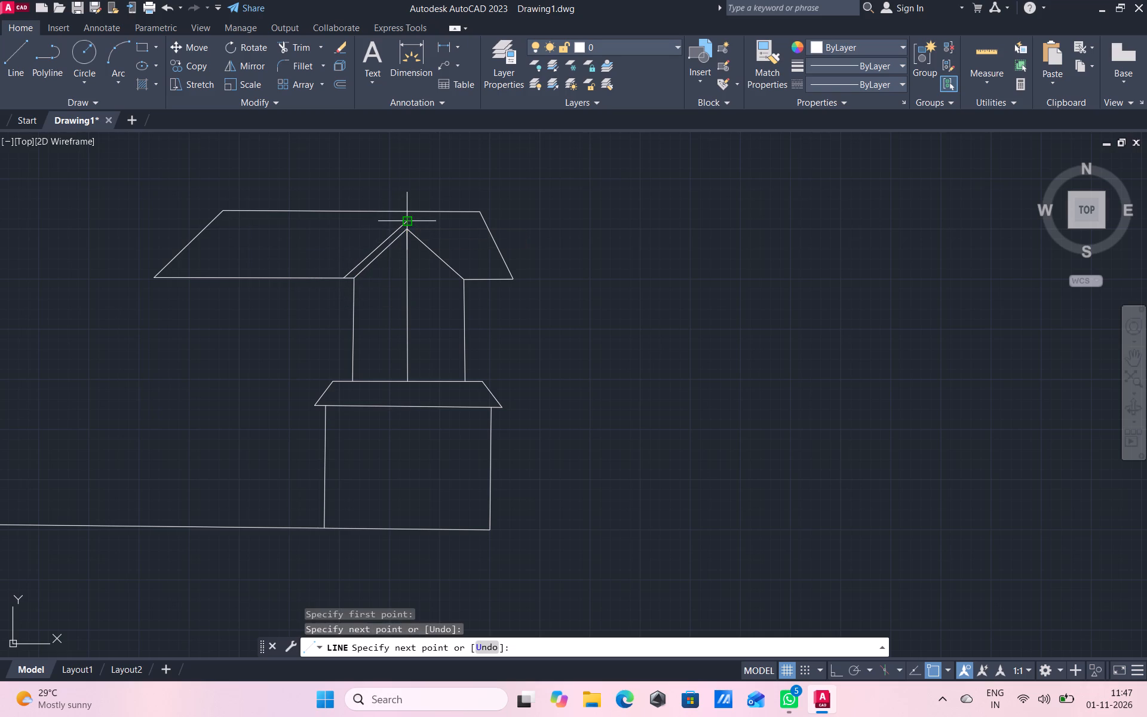
left_click(471, 278)
right_click(565, 333)
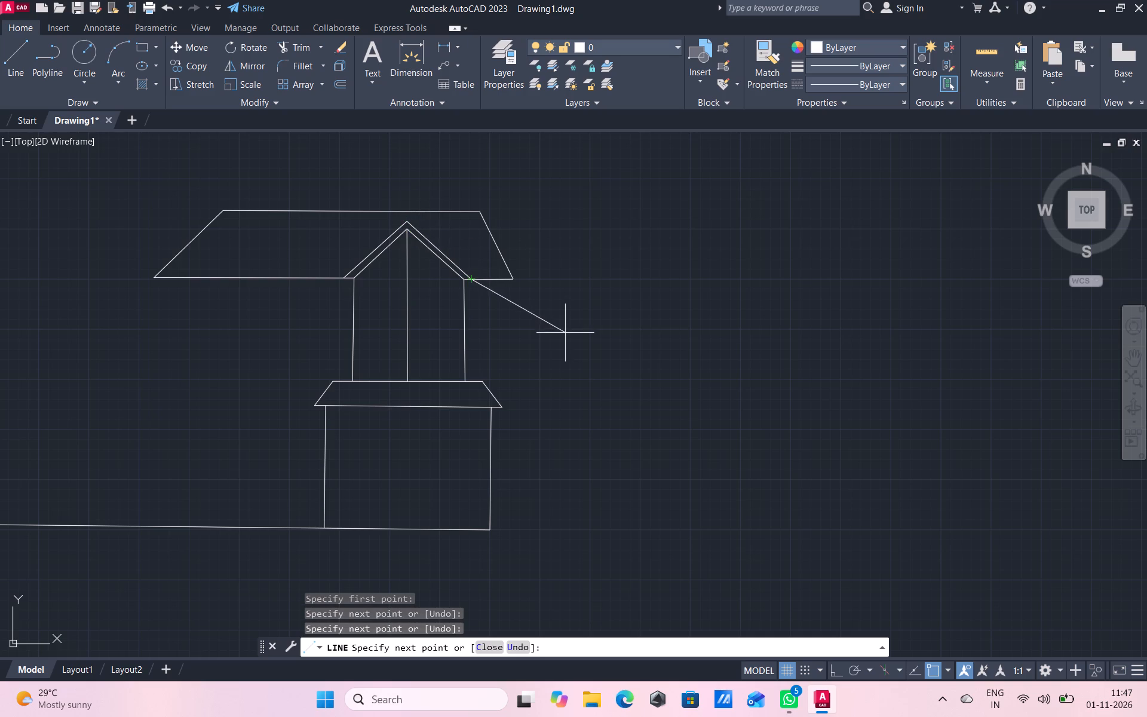
left_click(635, 358)
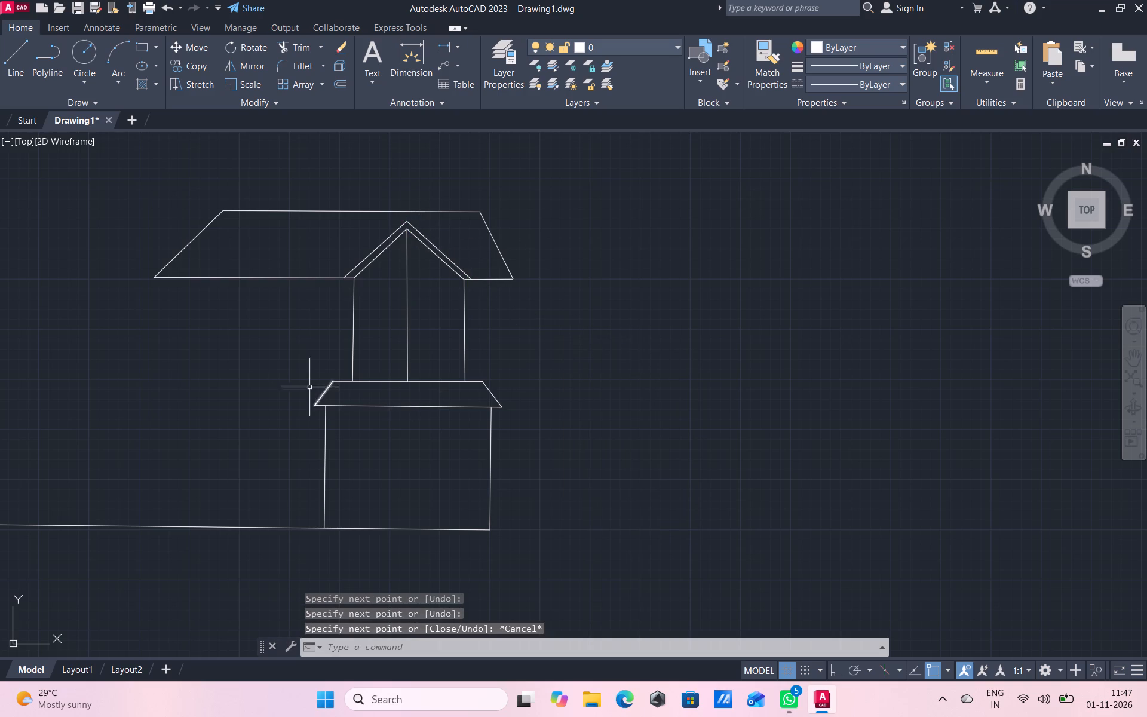
Delete the central vertical line inside the gabled upper storey.
left_click(407, 322)
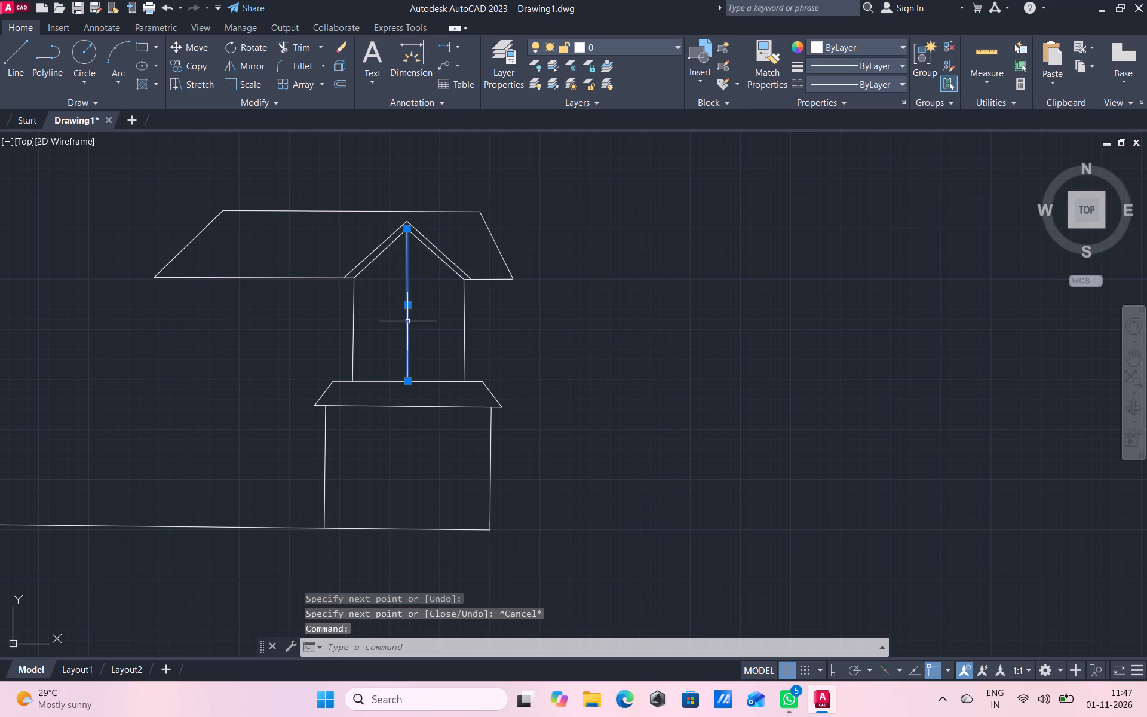
key("Delete")
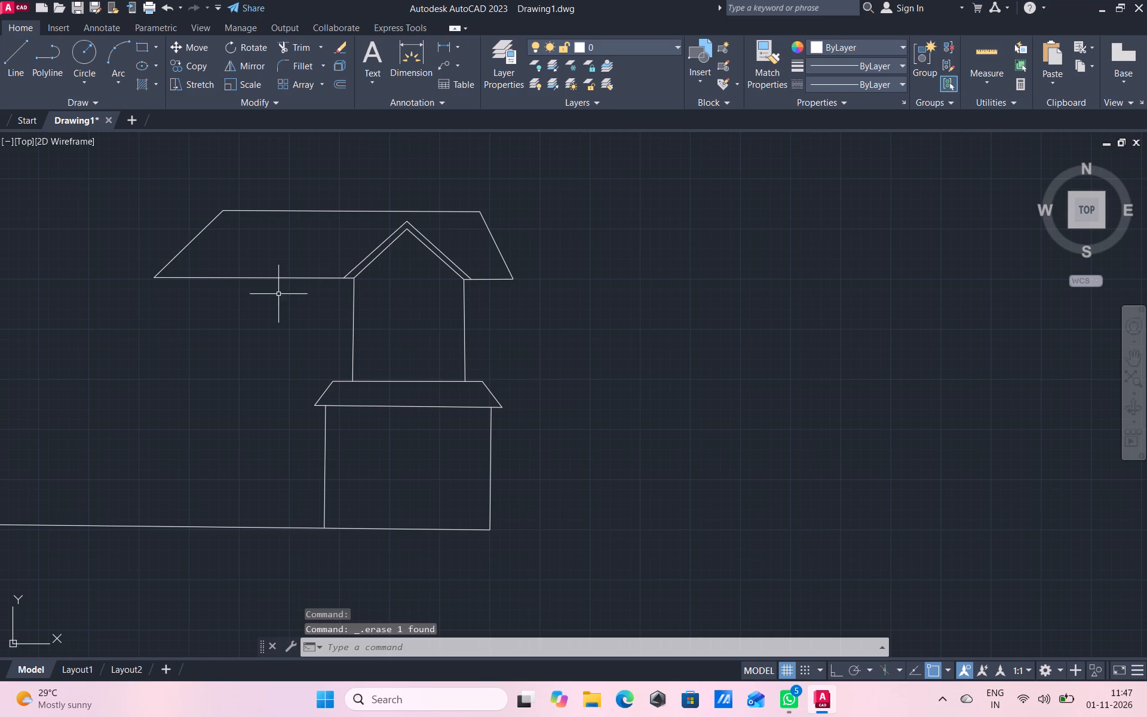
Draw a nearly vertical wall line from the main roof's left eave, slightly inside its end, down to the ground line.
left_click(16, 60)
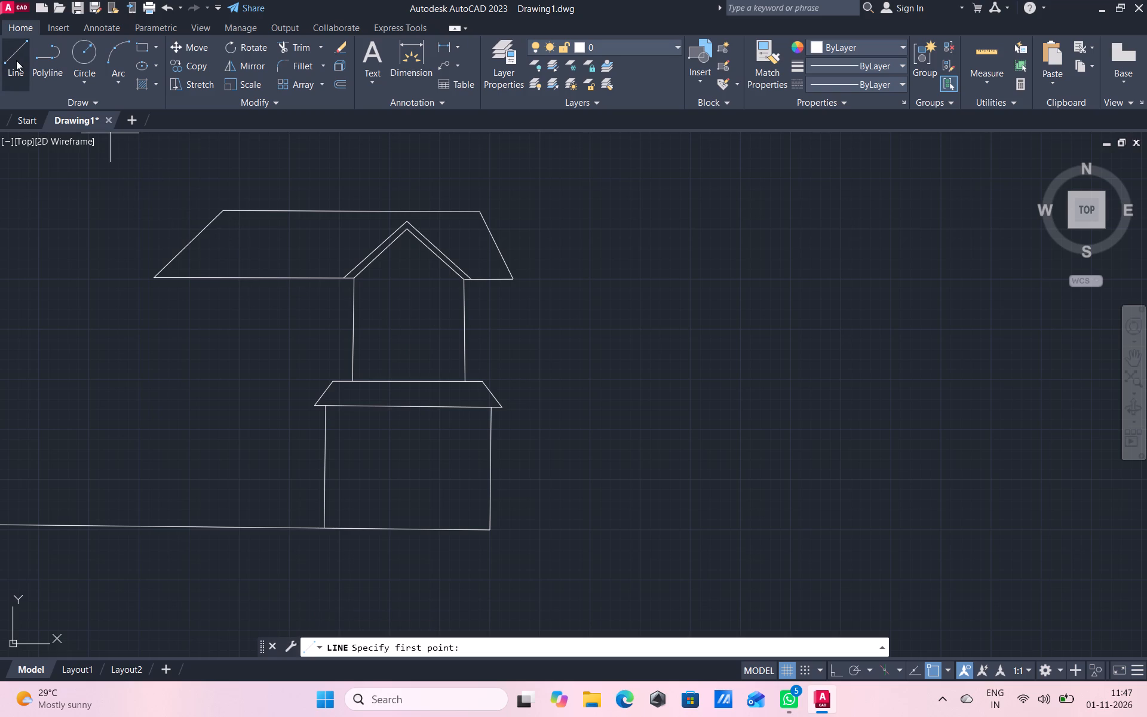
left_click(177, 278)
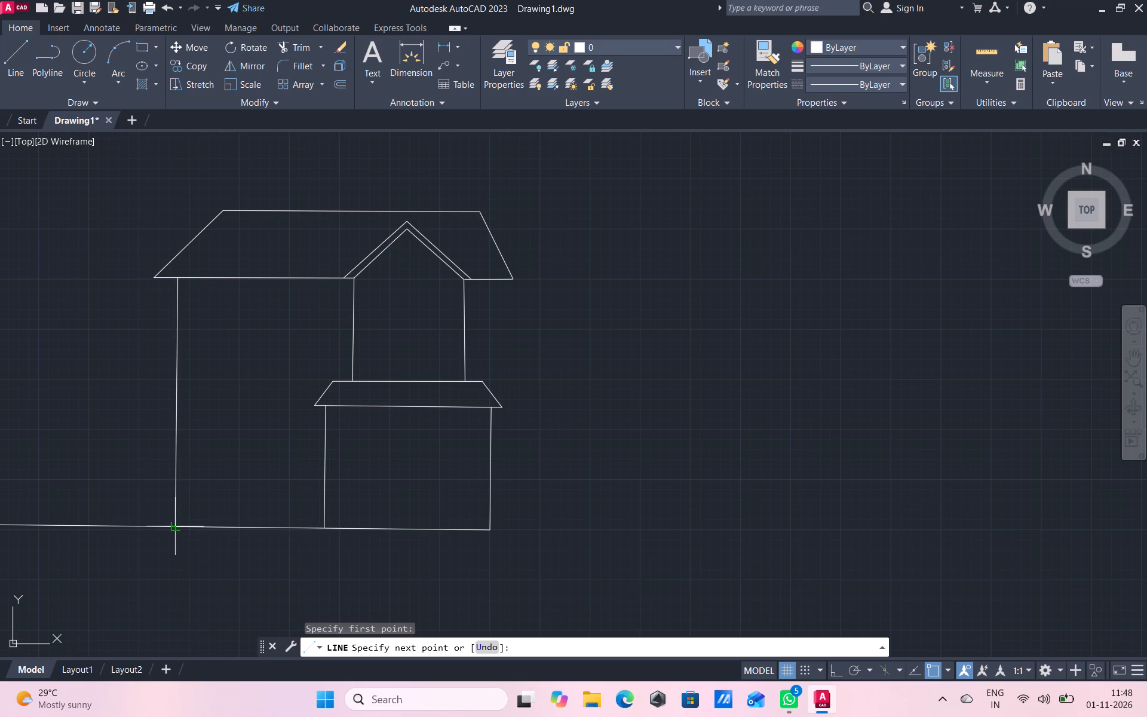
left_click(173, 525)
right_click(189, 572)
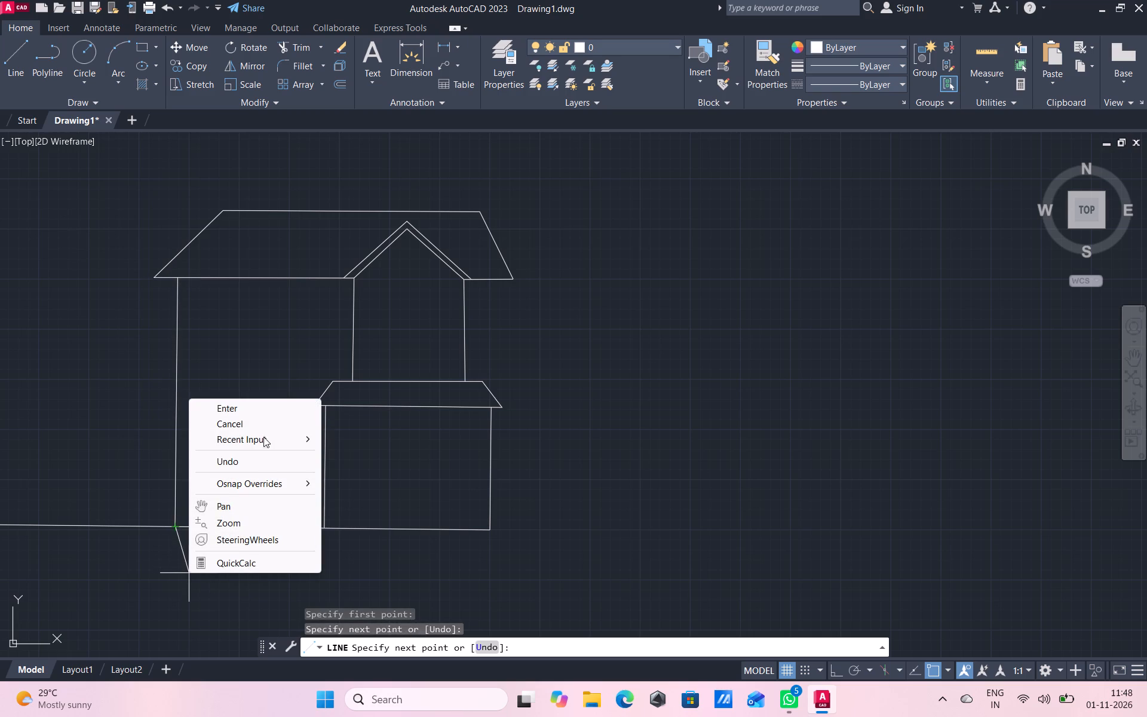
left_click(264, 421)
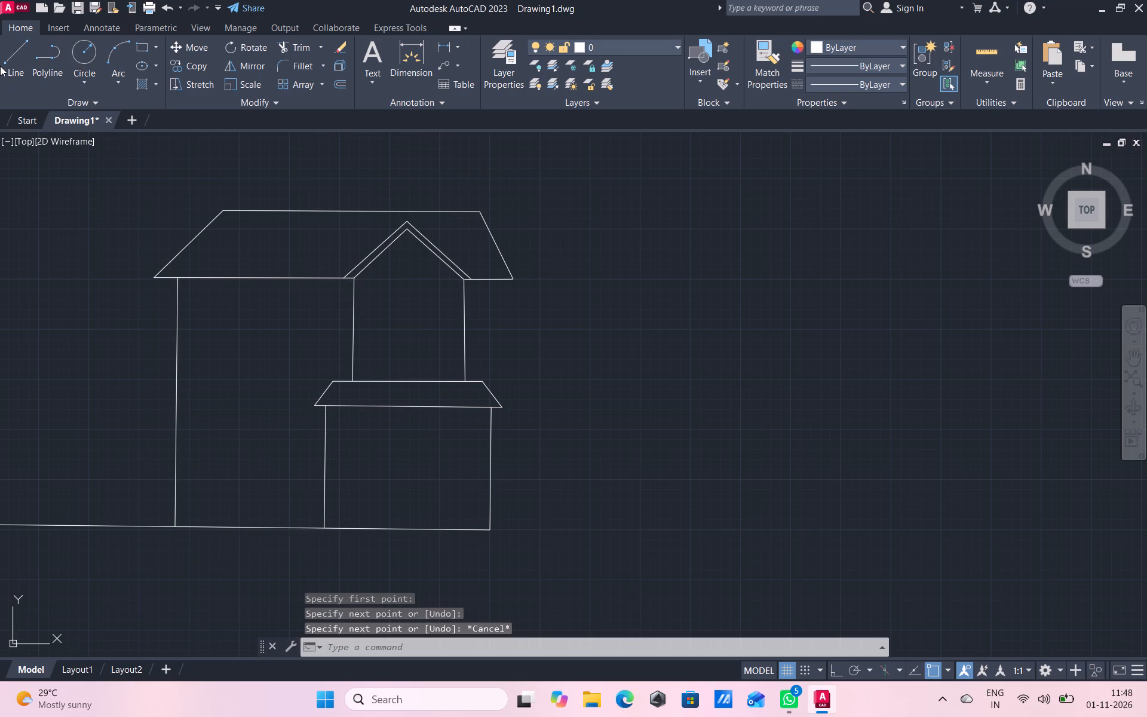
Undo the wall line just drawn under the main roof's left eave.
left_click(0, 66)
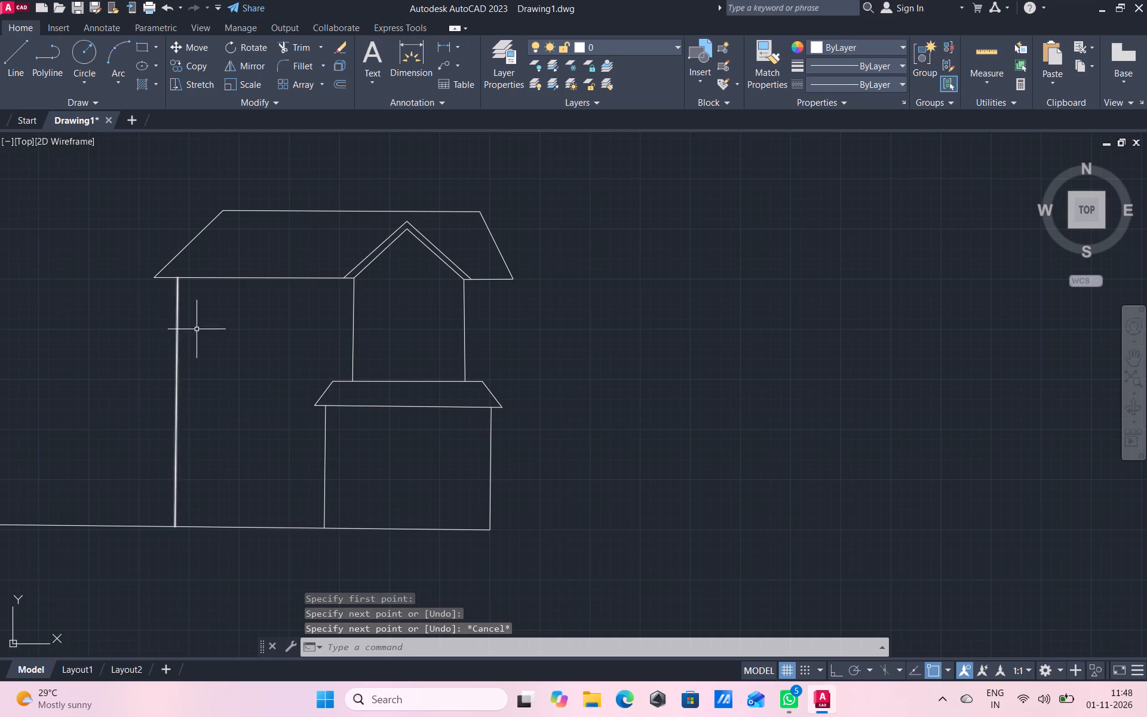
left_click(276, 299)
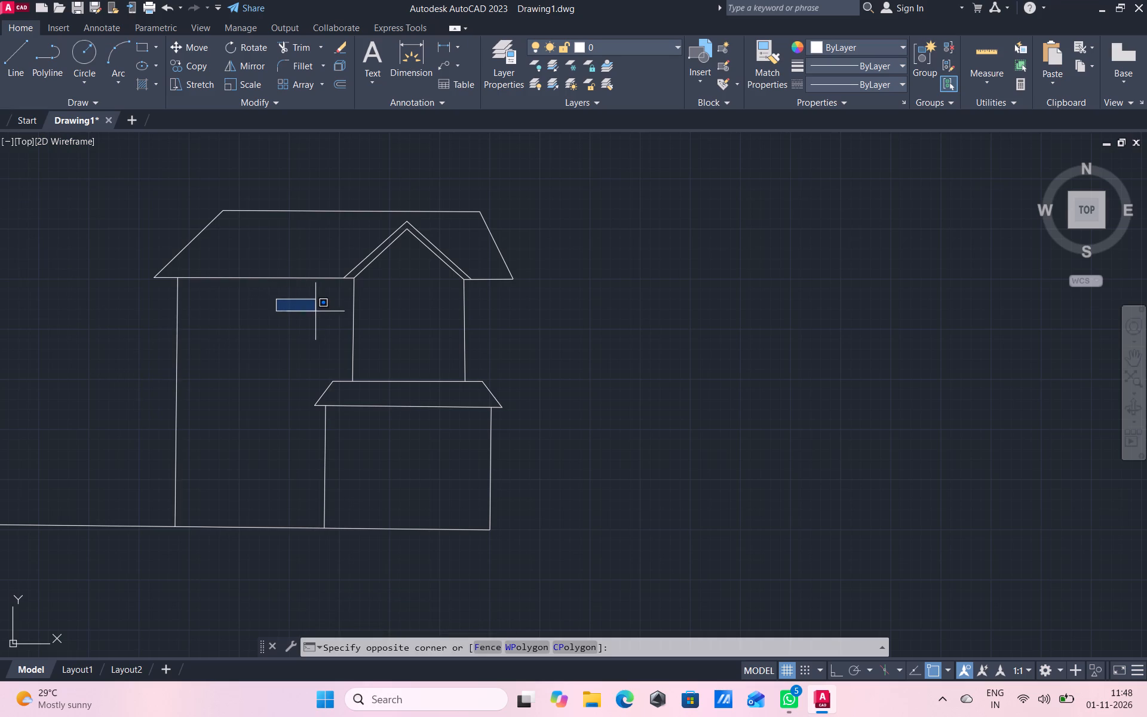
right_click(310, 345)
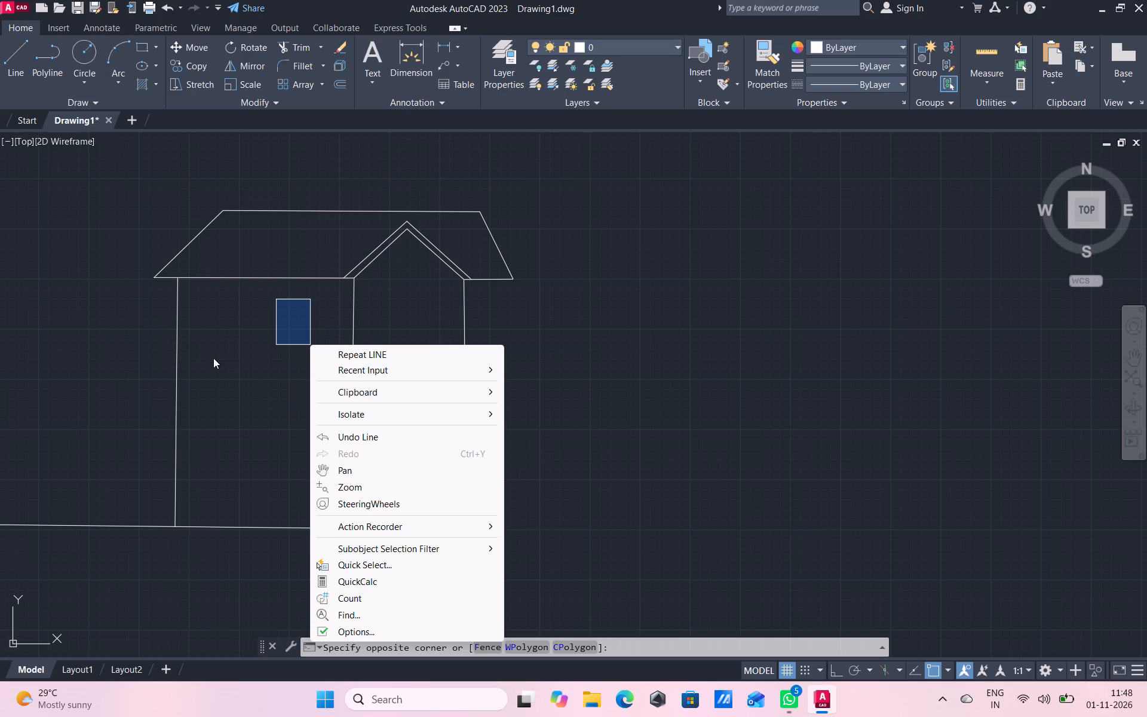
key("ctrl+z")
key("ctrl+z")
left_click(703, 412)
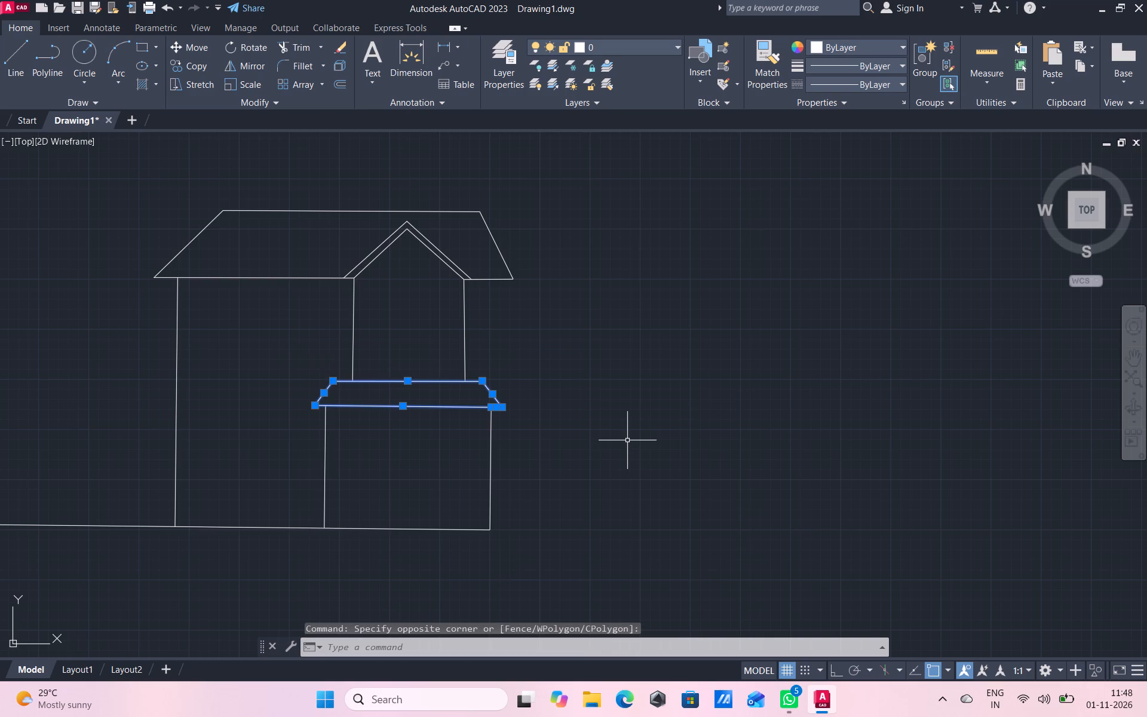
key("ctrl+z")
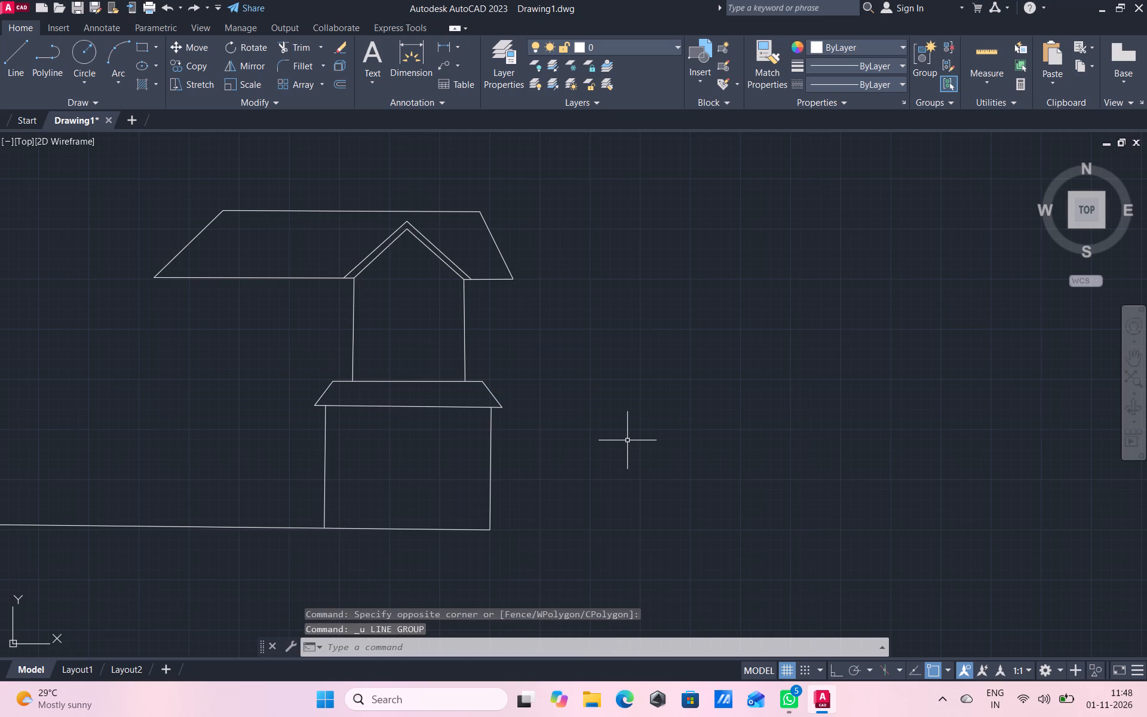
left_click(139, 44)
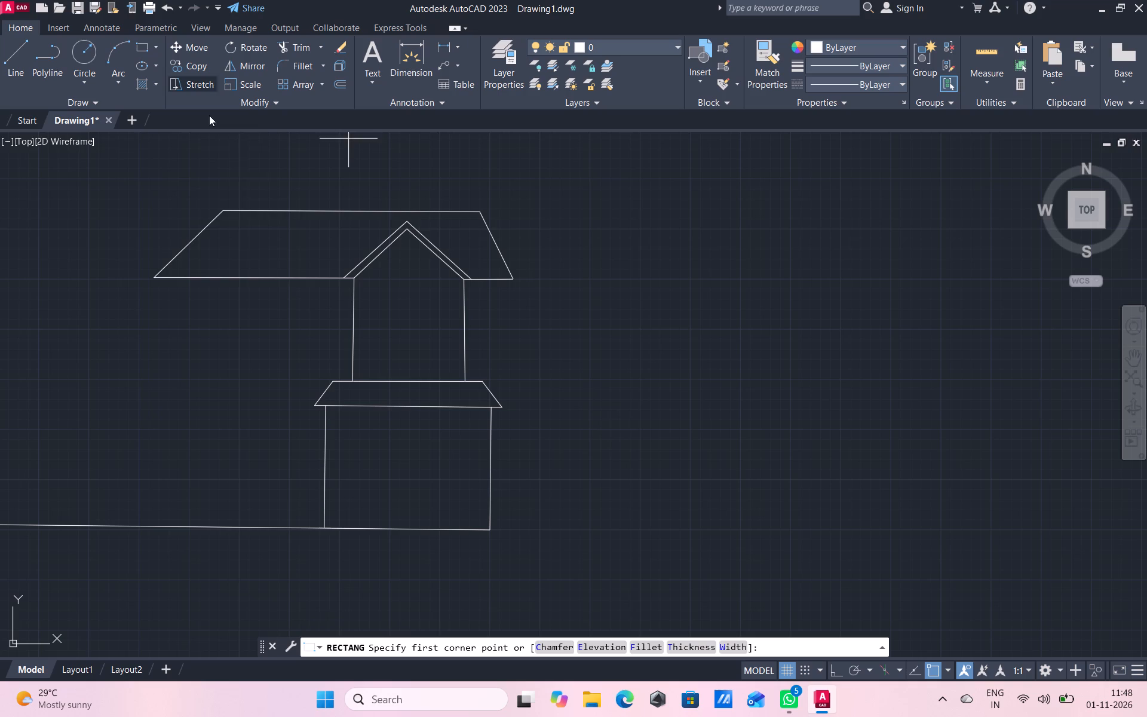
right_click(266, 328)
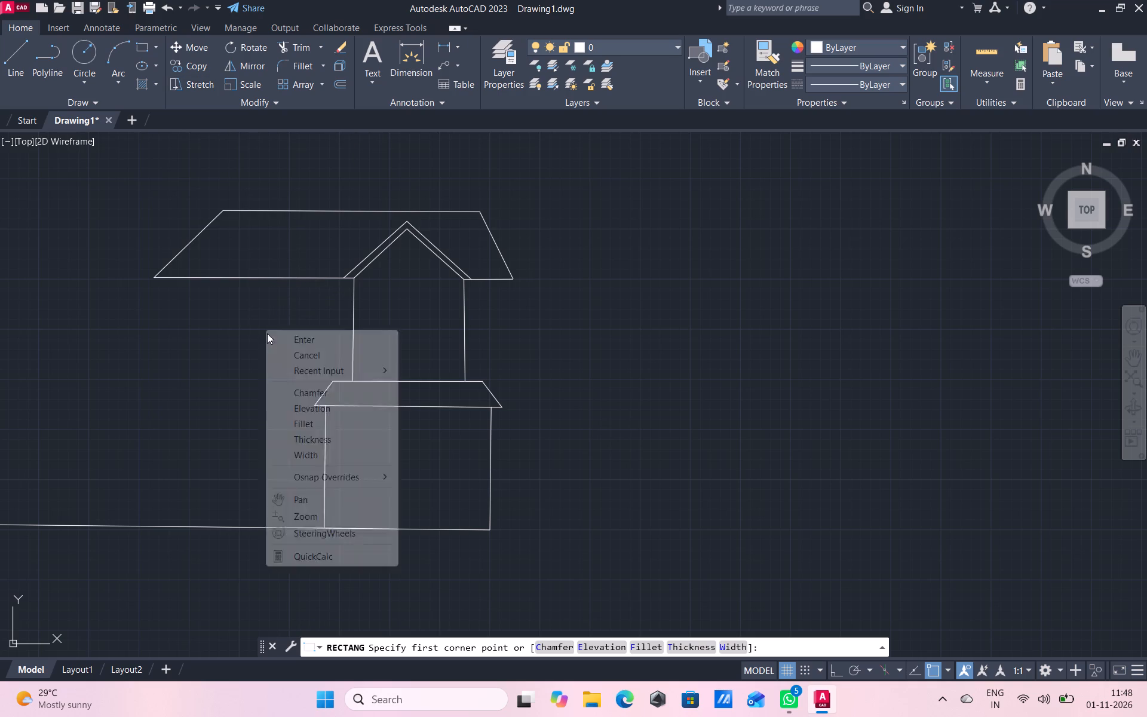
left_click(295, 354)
Draw an outer wall line from just inside the main roof's left eave down to the ground line.
left_click(10, 61)
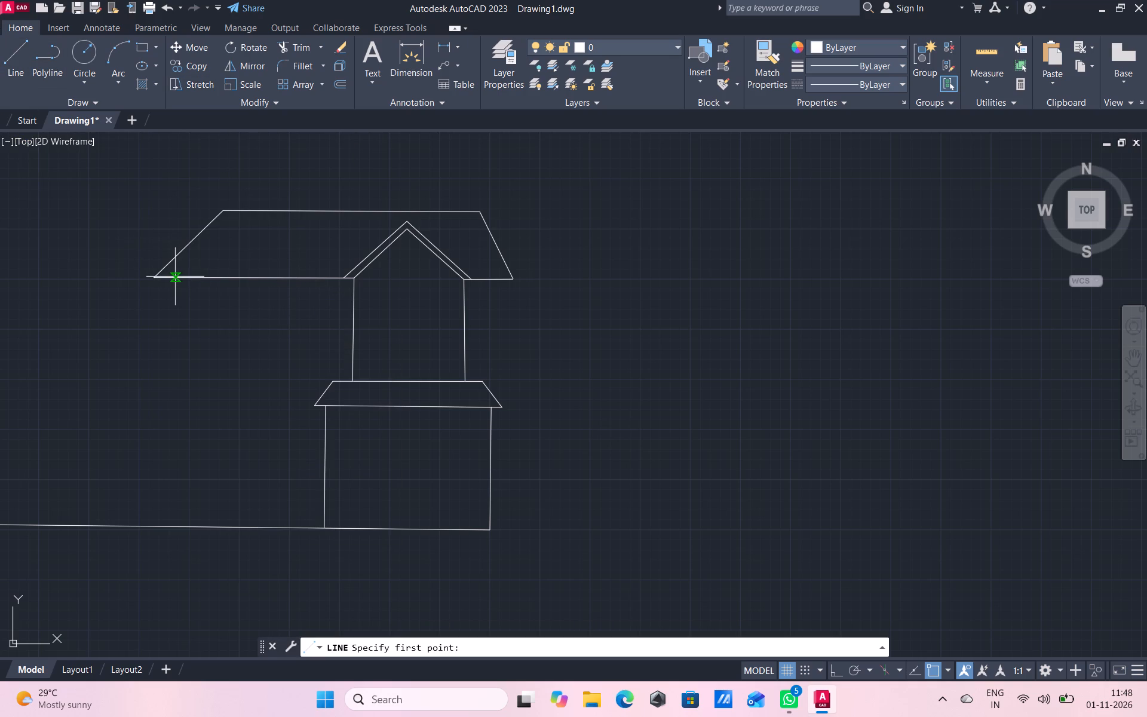
scroll(169, 277, "up", 1)
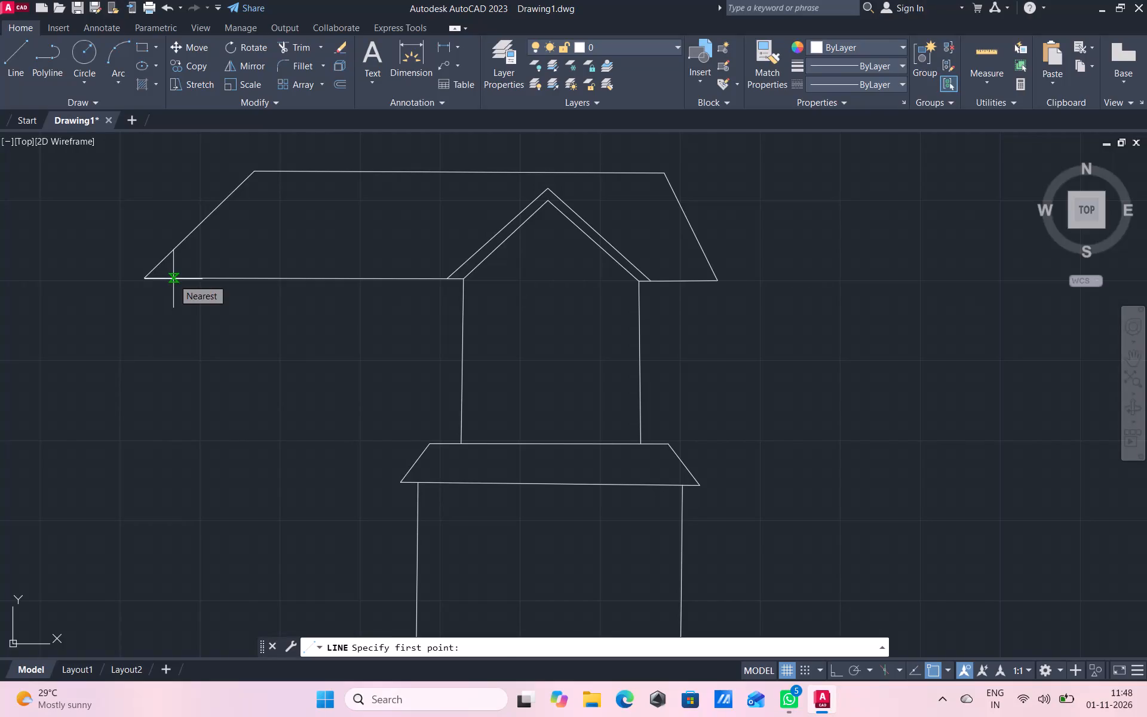
left_click(173, 279)
scroll(177, 458, "down", 3)
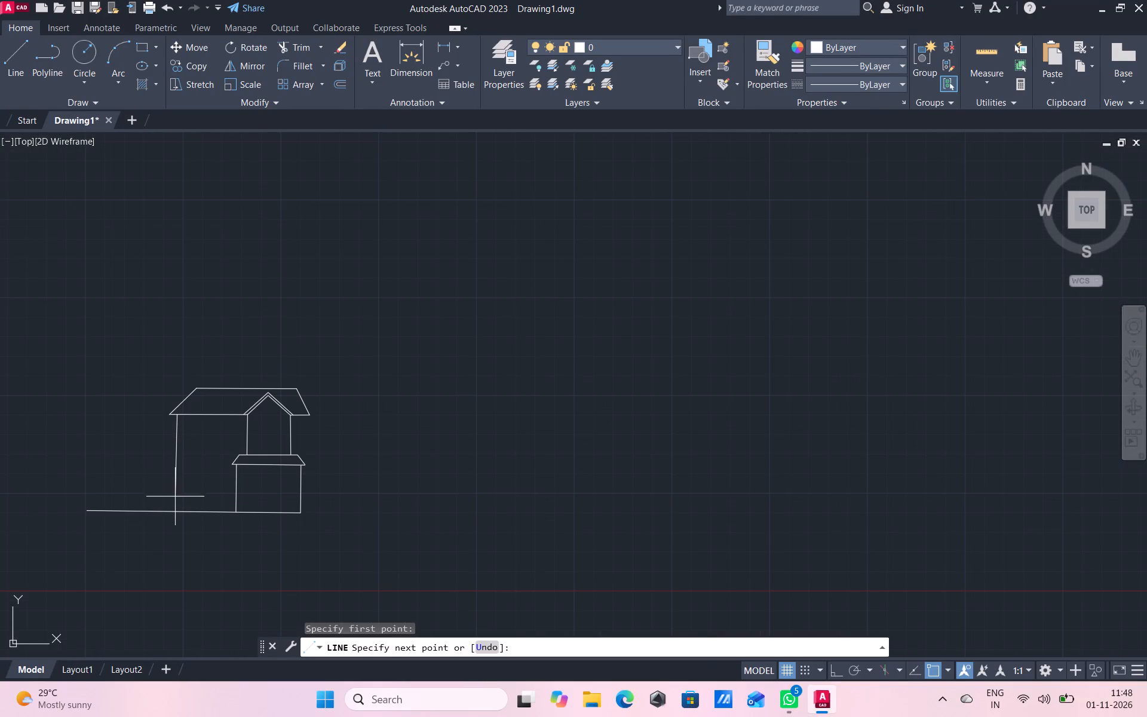
left_click(179, 513)
right_click_drag(219, 615, 221, 606)
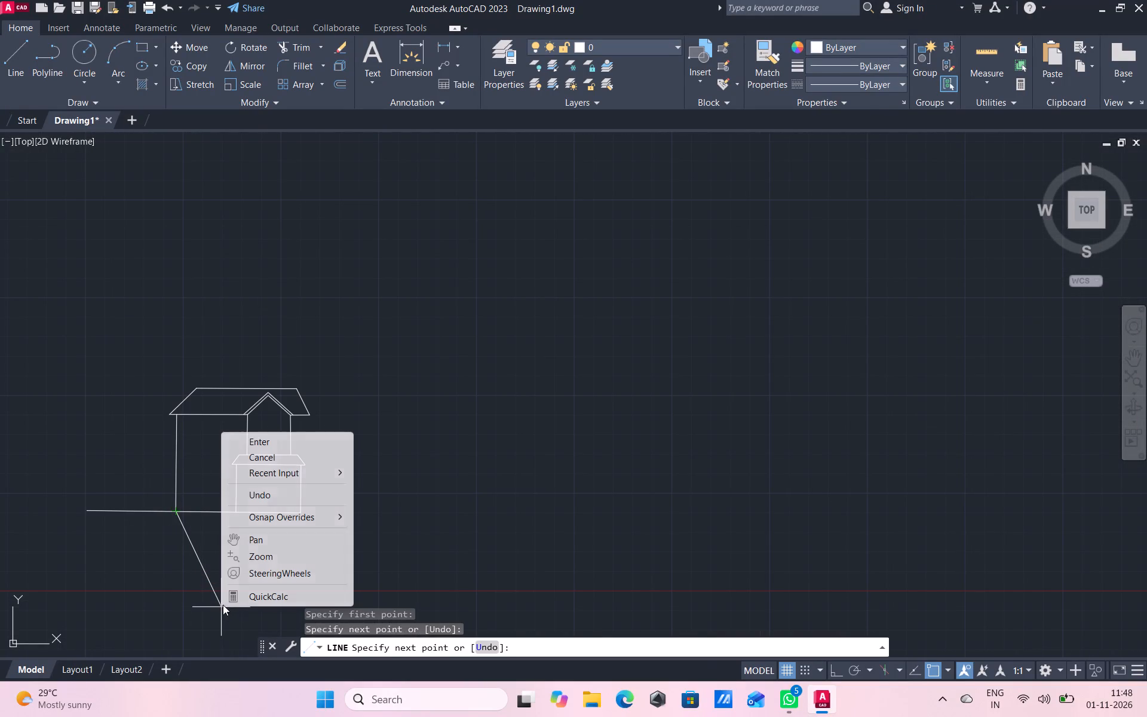
left_click(305, 457)
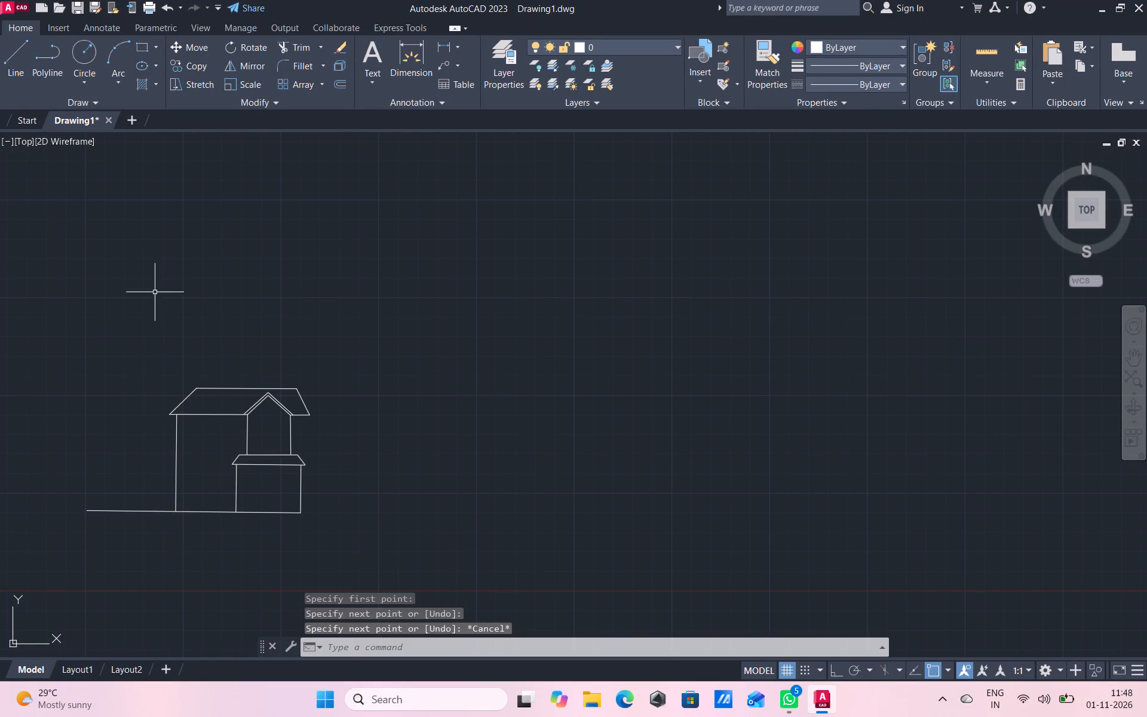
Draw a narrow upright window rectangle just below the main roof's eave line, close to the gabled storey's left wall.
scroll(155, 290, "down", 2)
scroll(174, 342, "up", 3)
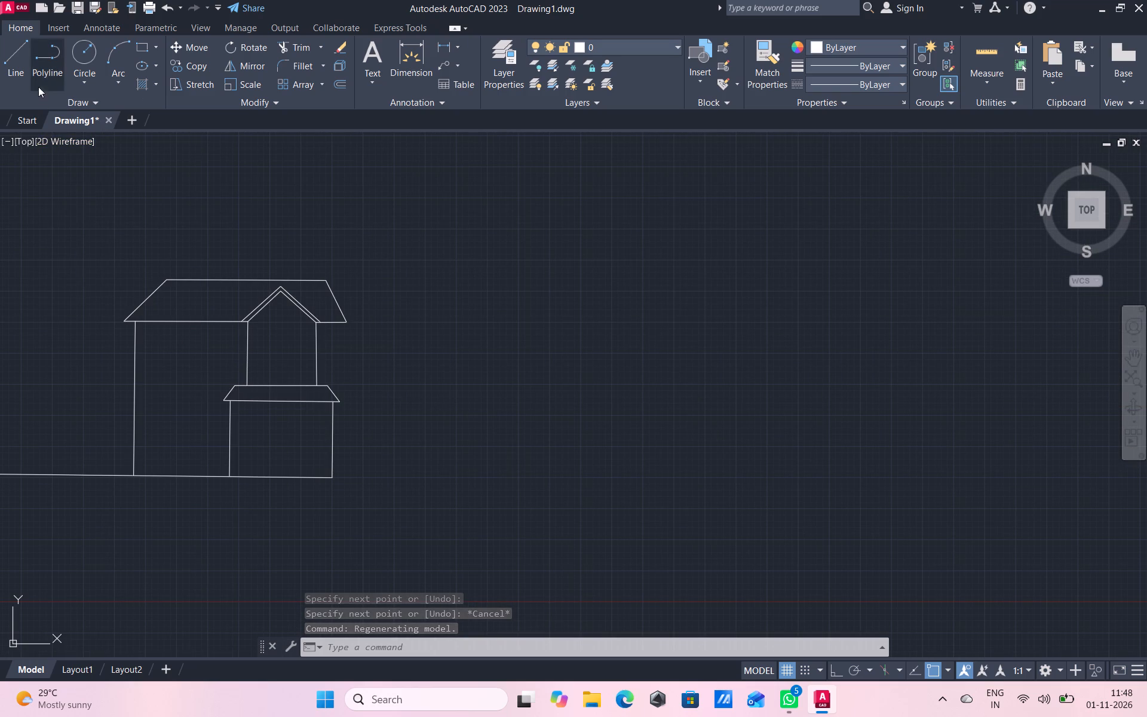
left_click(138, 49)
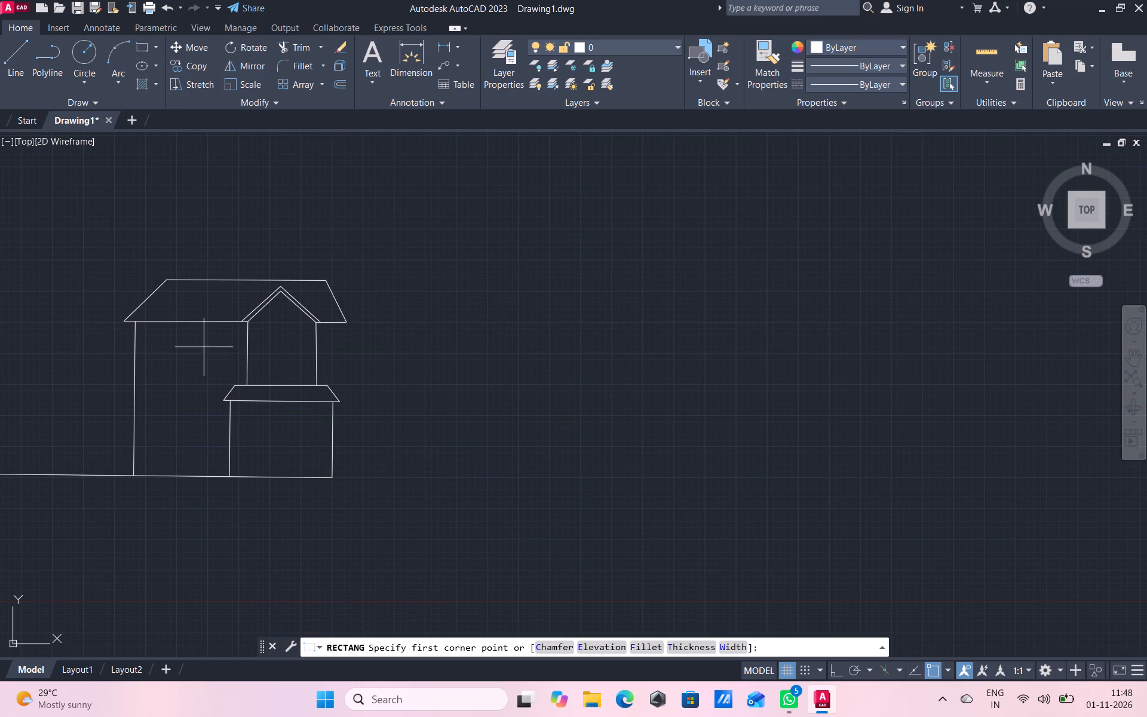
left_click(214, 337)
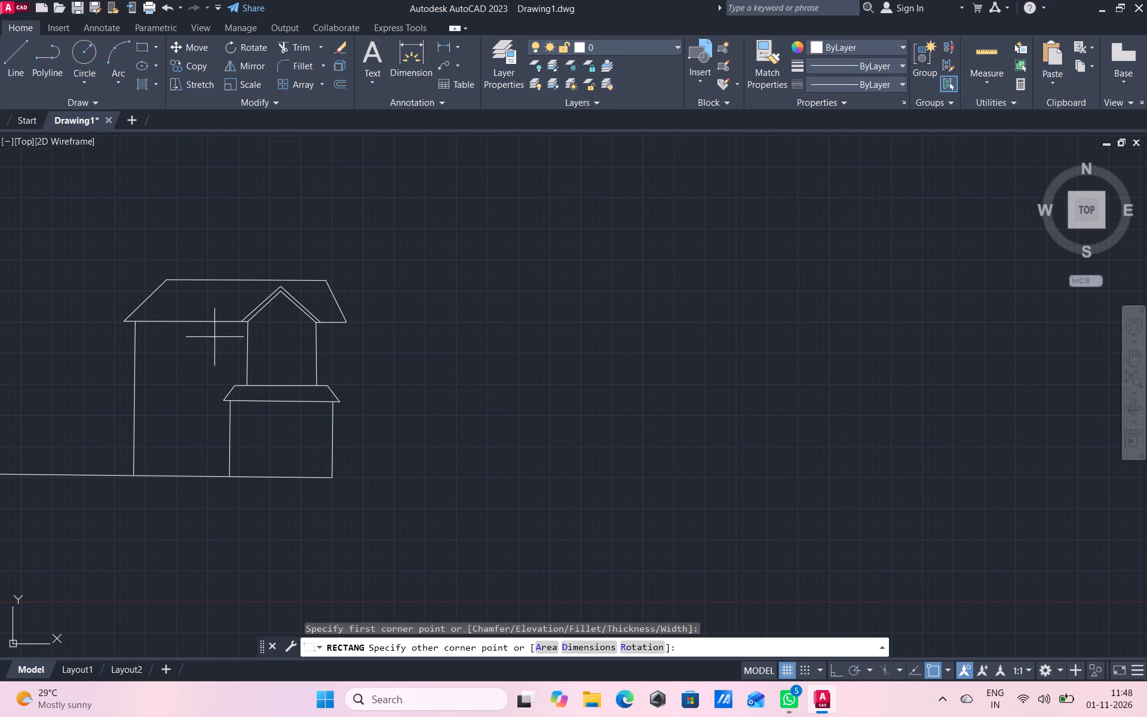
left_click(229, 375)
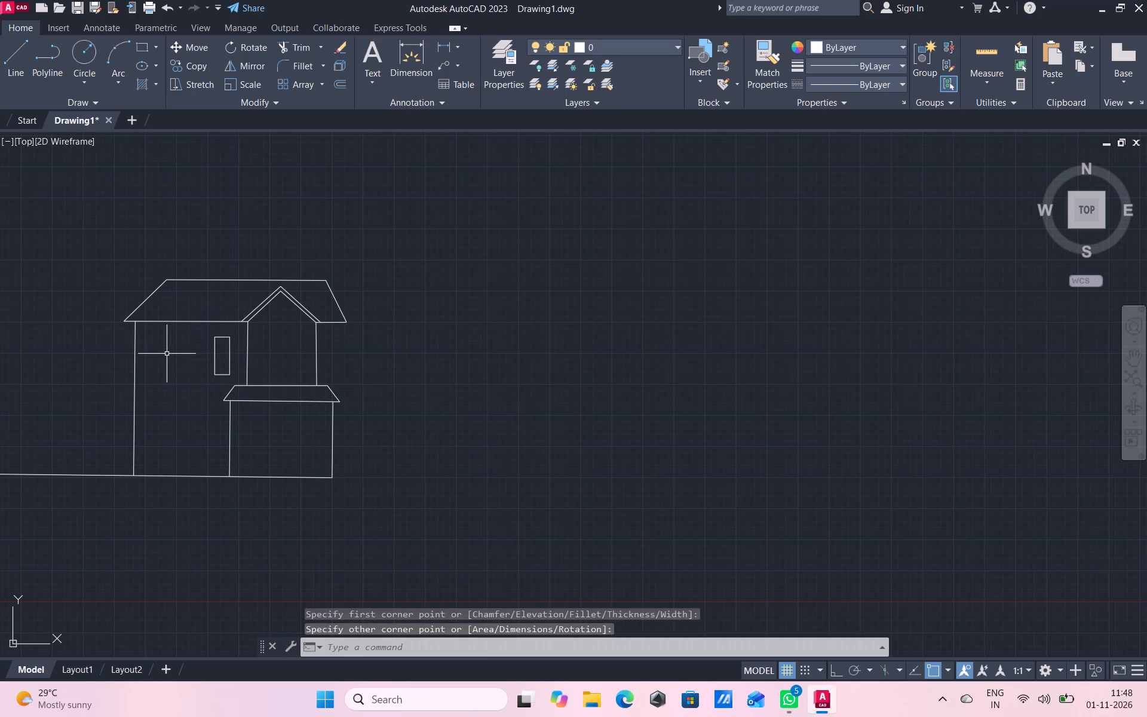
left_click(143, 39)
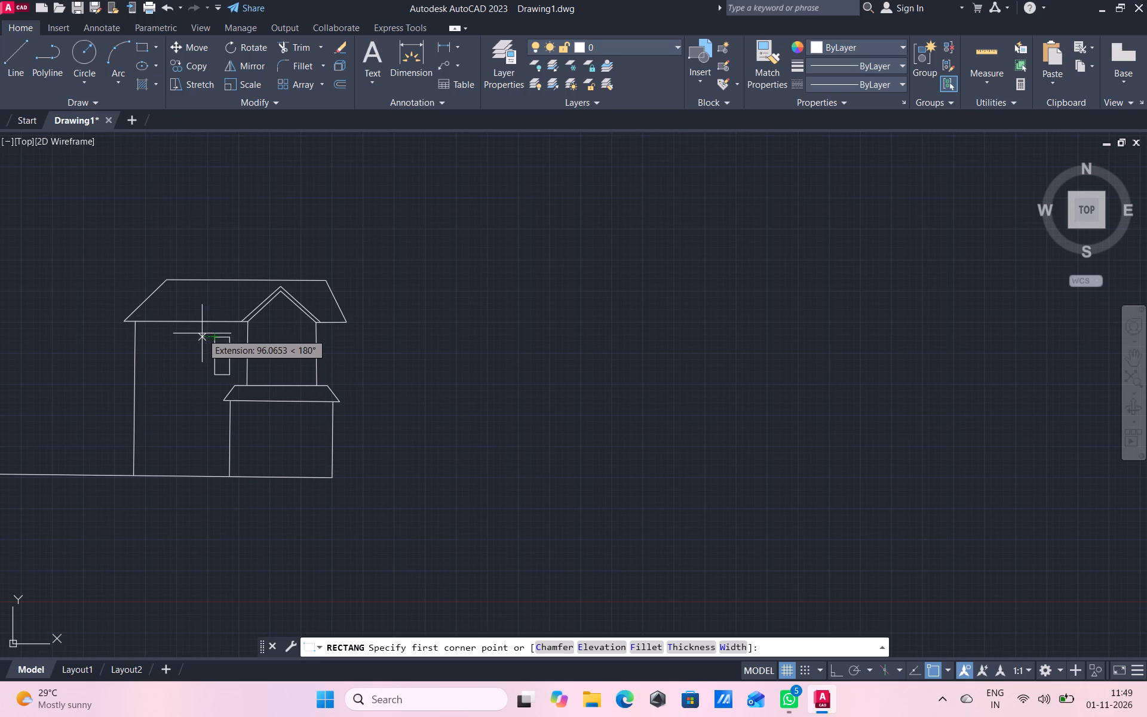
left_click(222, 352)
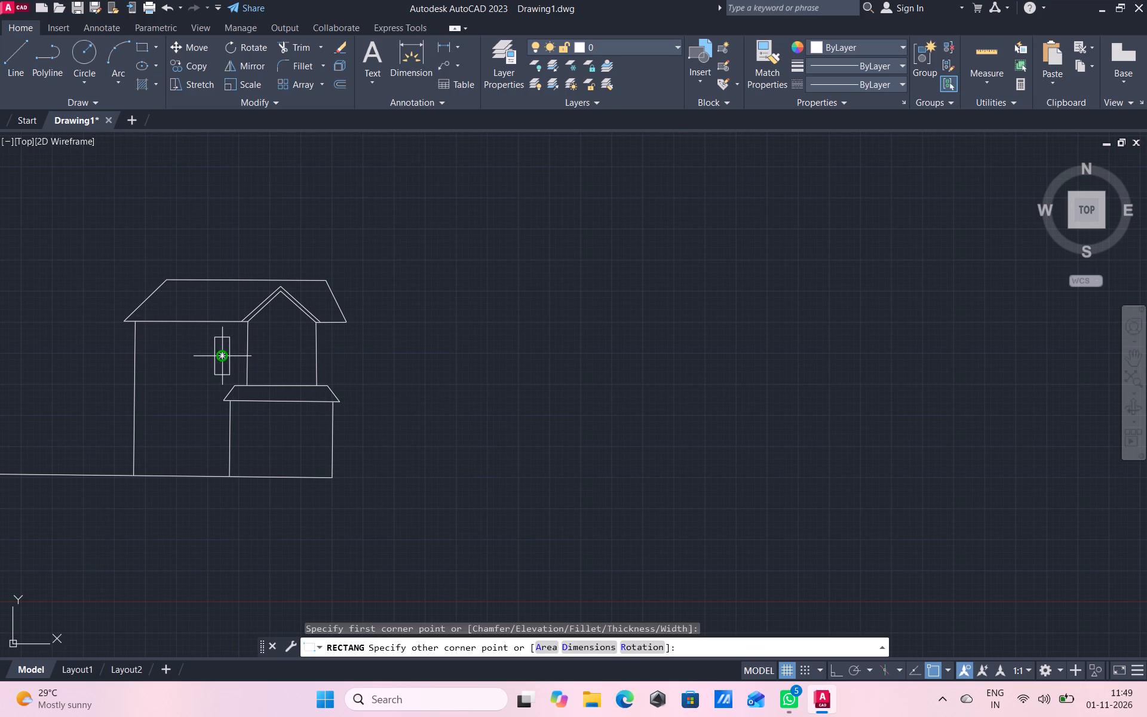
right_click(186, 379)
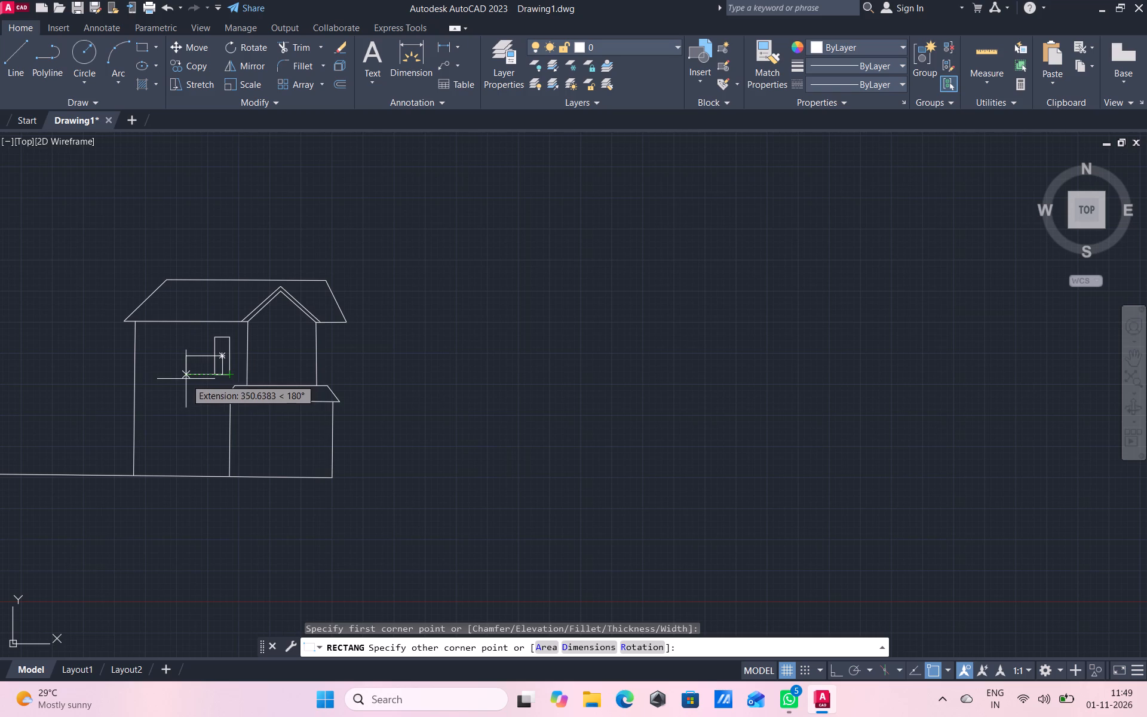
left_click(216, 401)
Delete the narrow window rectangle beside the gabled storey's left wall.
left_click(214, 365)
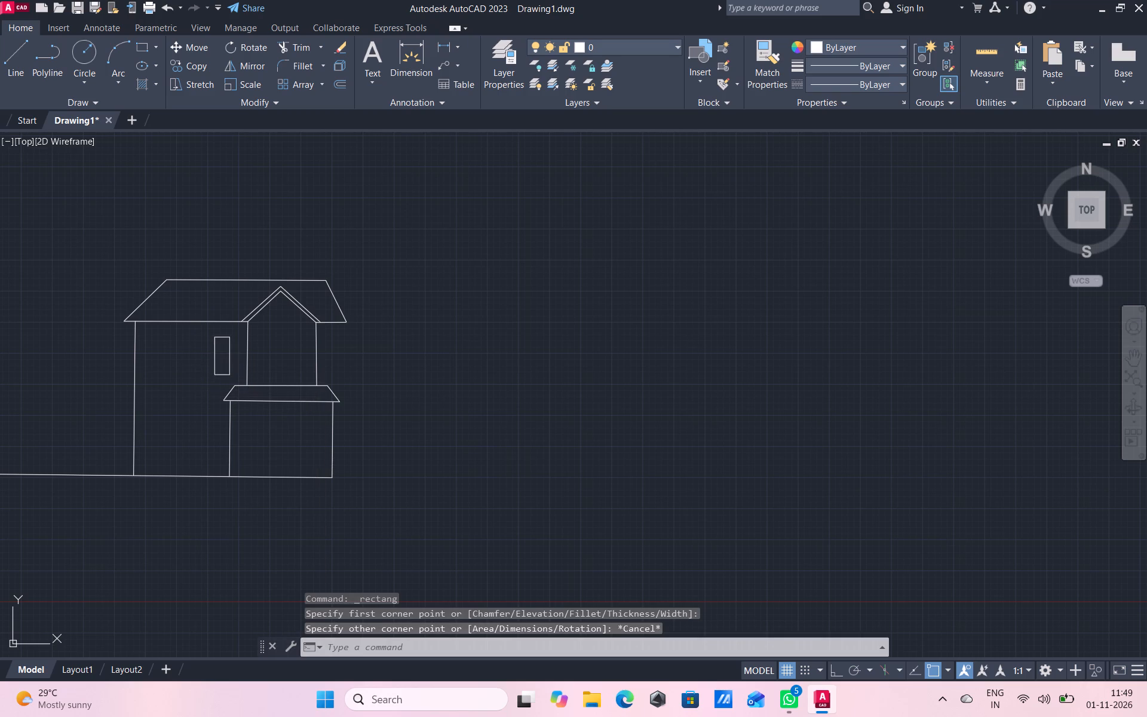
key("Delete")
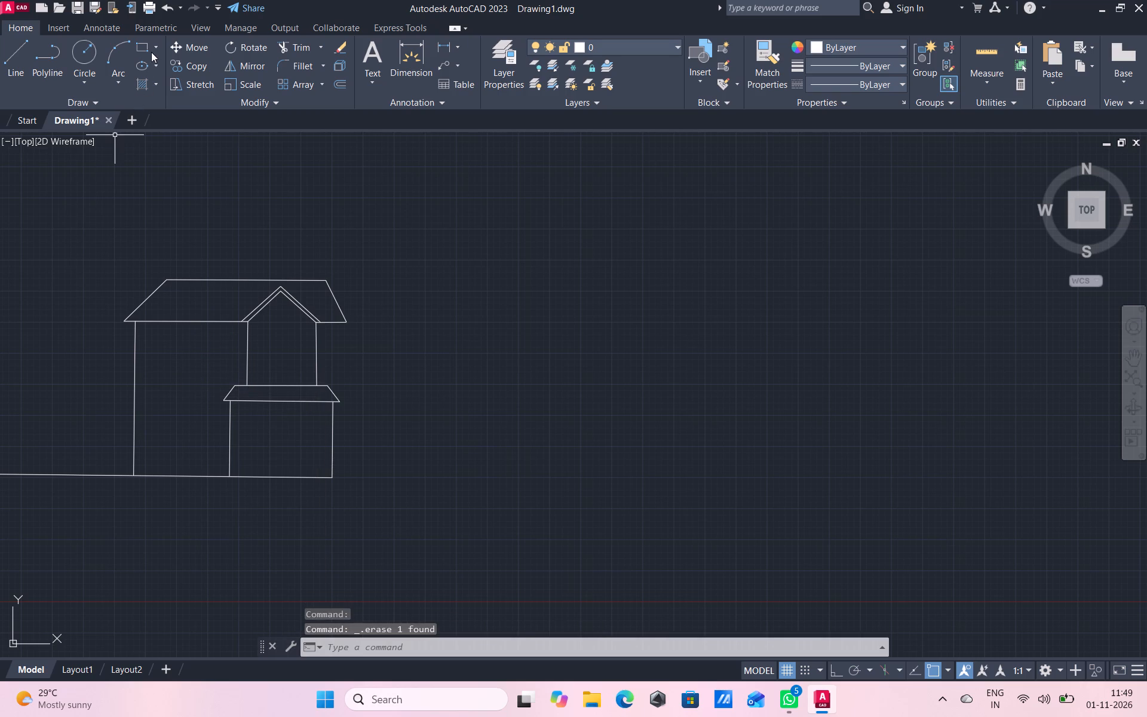
Draw two upright window rectangles below the main roof's eave, one near the gabled storey and one near the outer left wall.
left_click(151, 50)
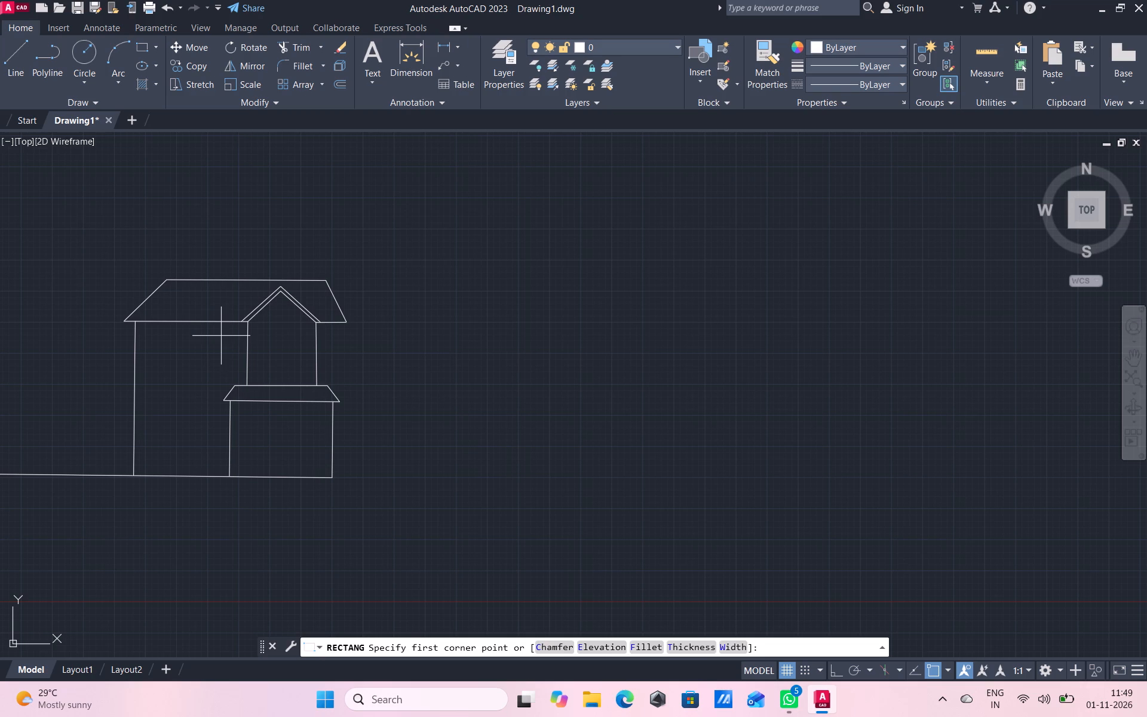
left_click(221, 336)
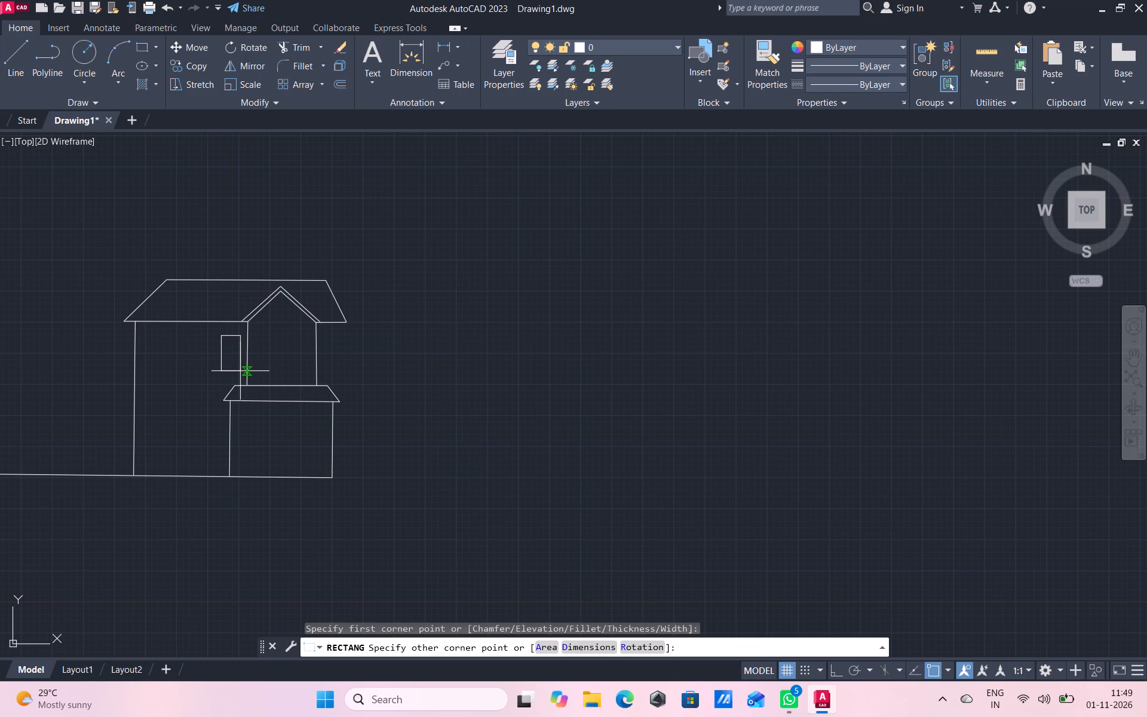
left_click(201, 378)
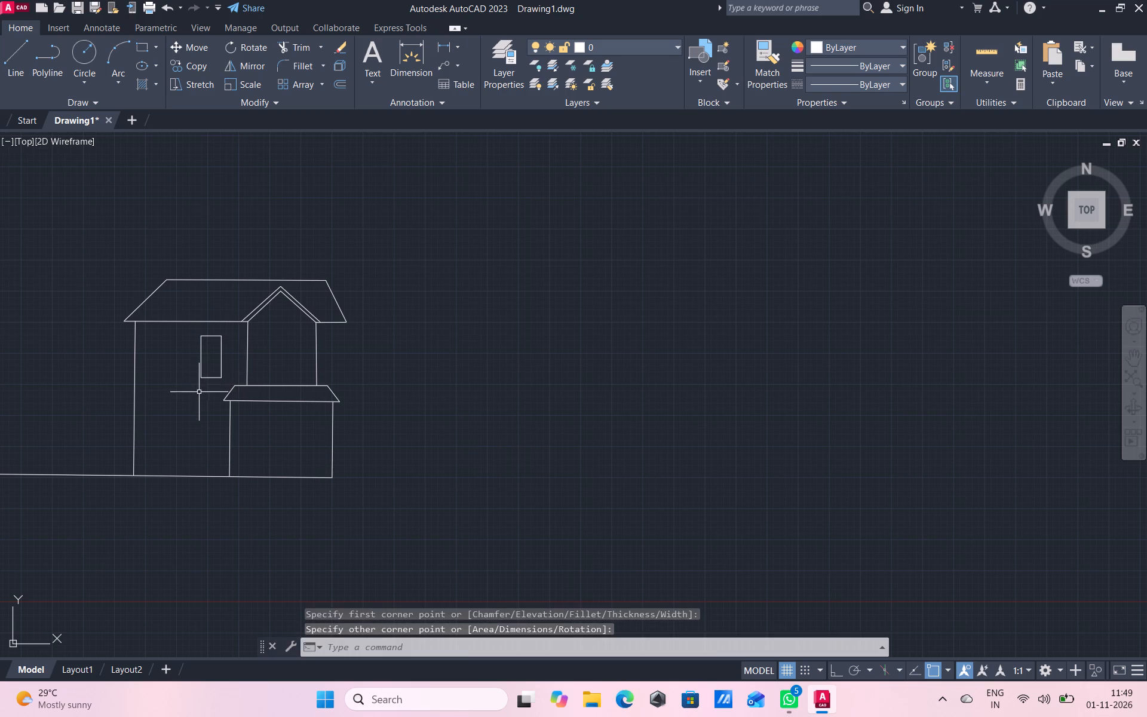
left_click(150, 47)
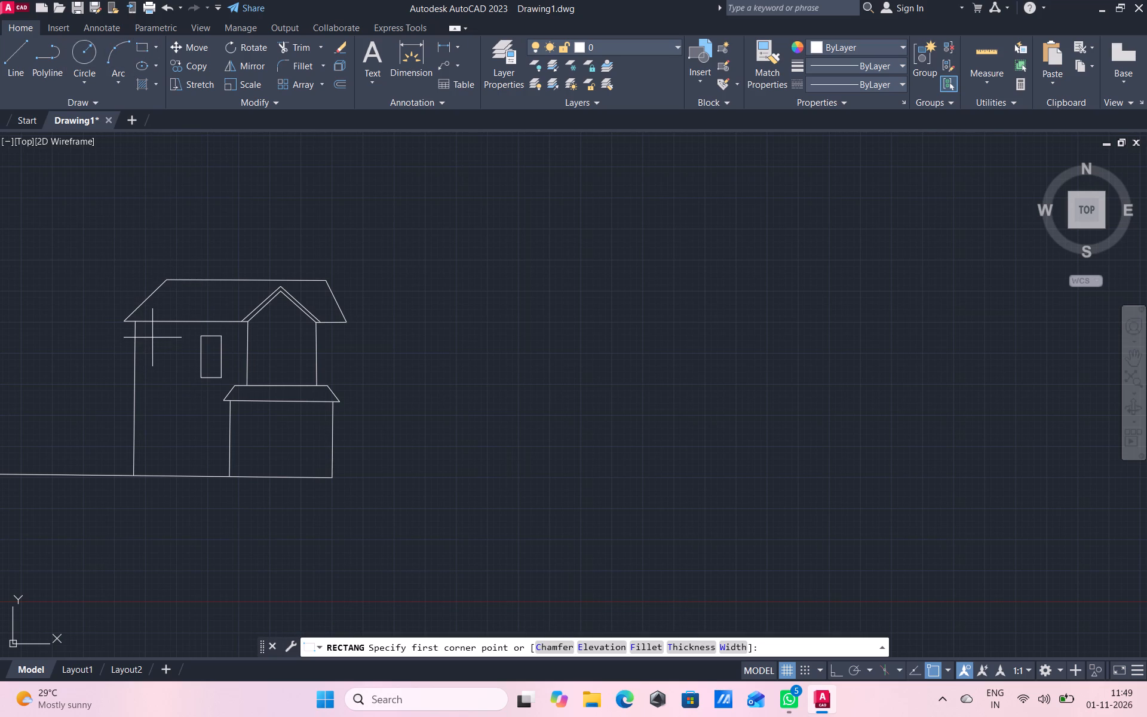
left_click(150, 339)
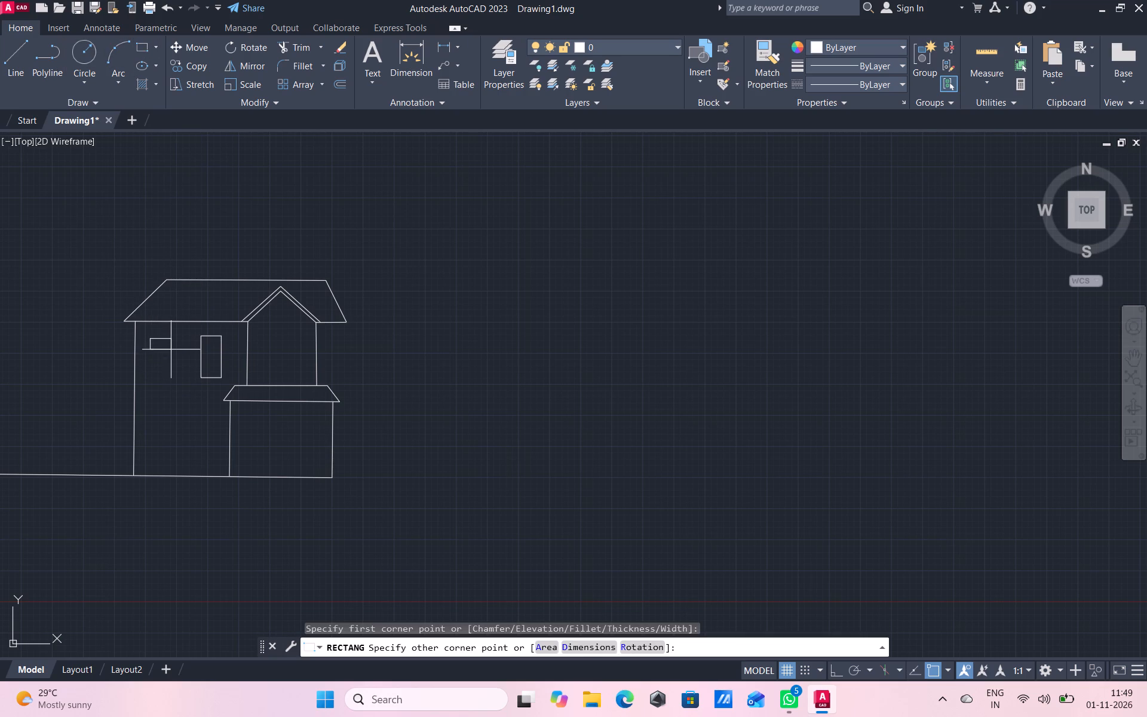
left_click(173, 380)
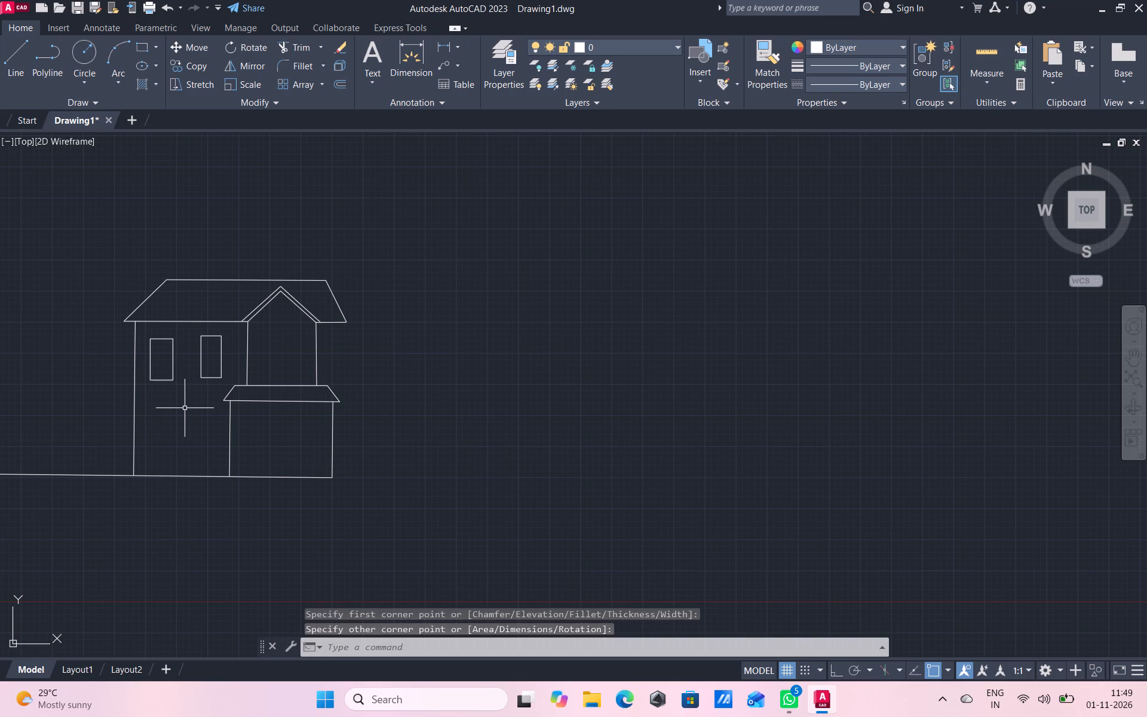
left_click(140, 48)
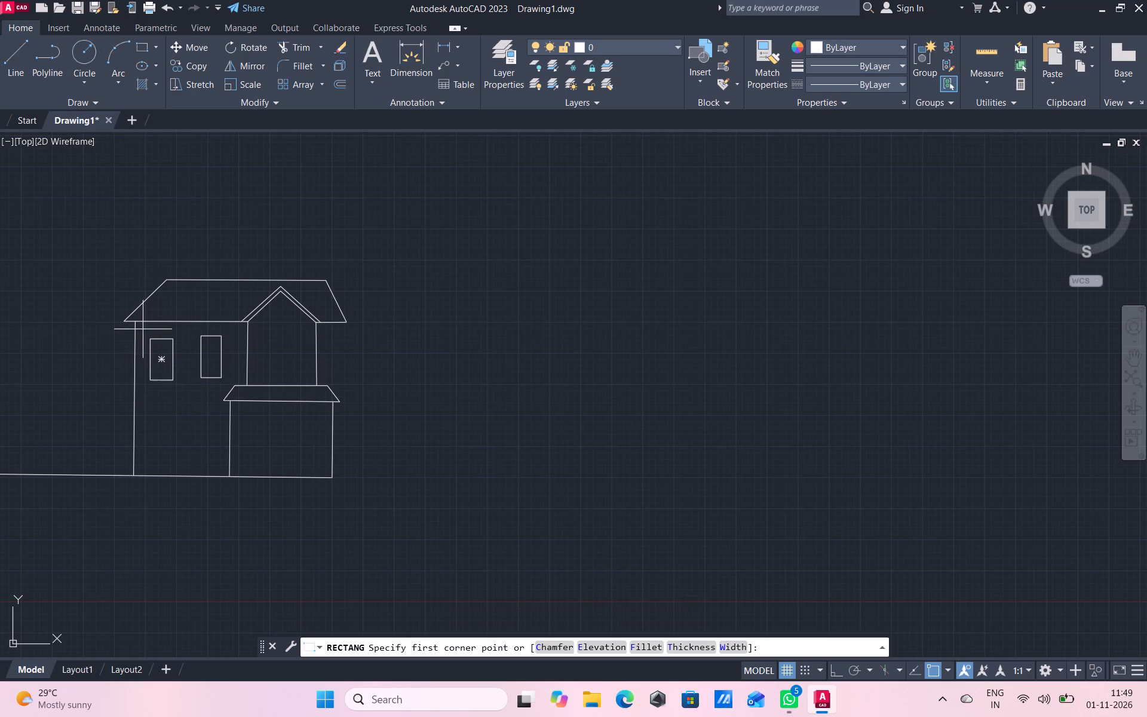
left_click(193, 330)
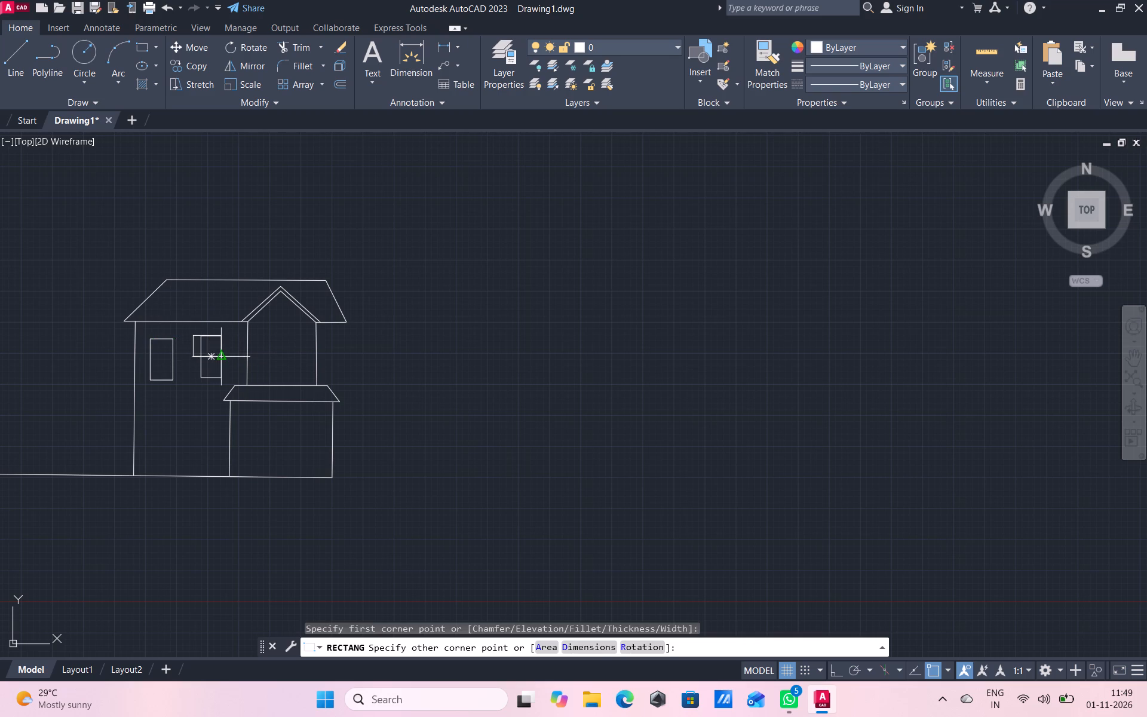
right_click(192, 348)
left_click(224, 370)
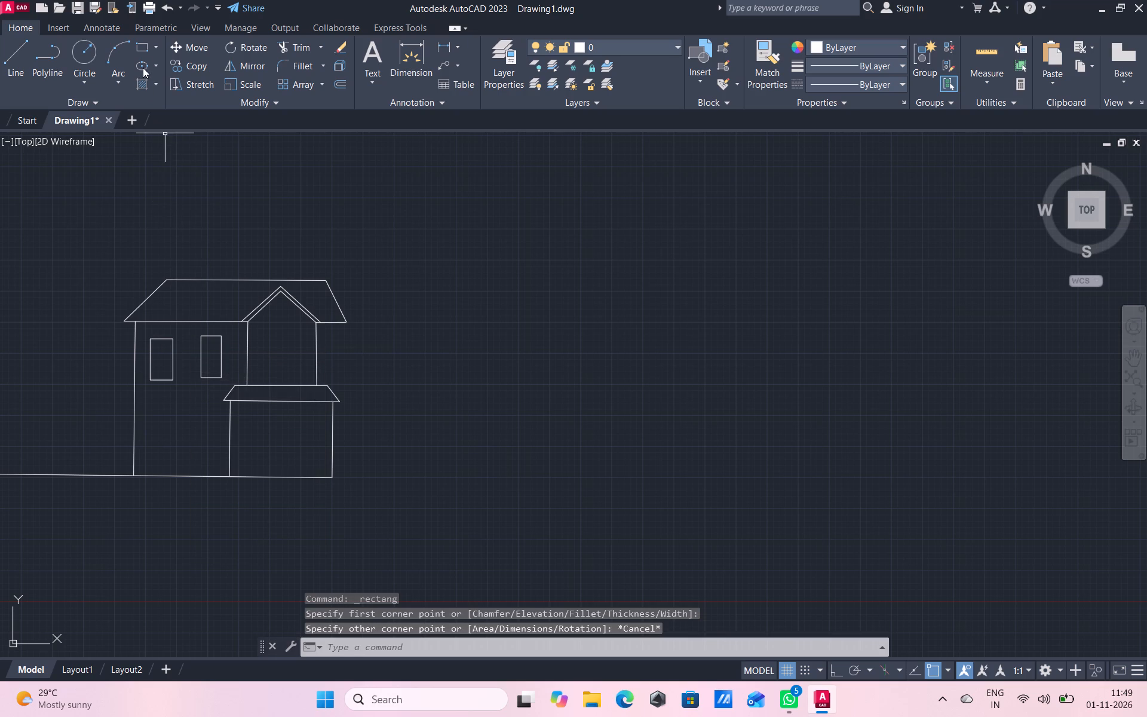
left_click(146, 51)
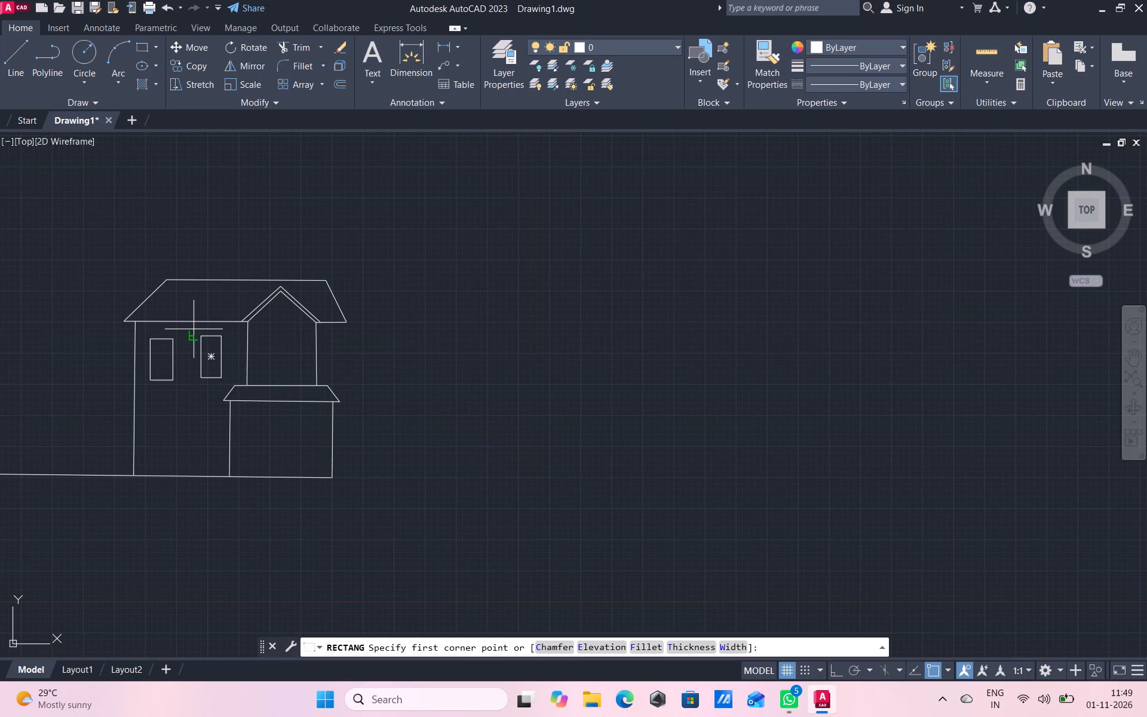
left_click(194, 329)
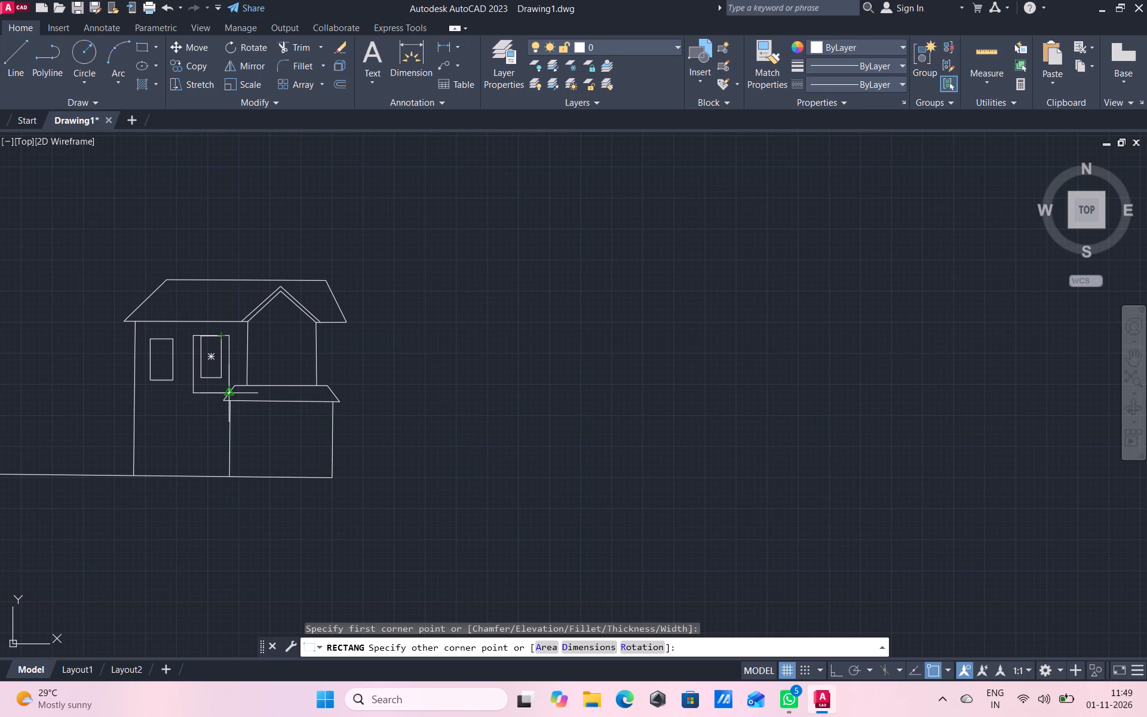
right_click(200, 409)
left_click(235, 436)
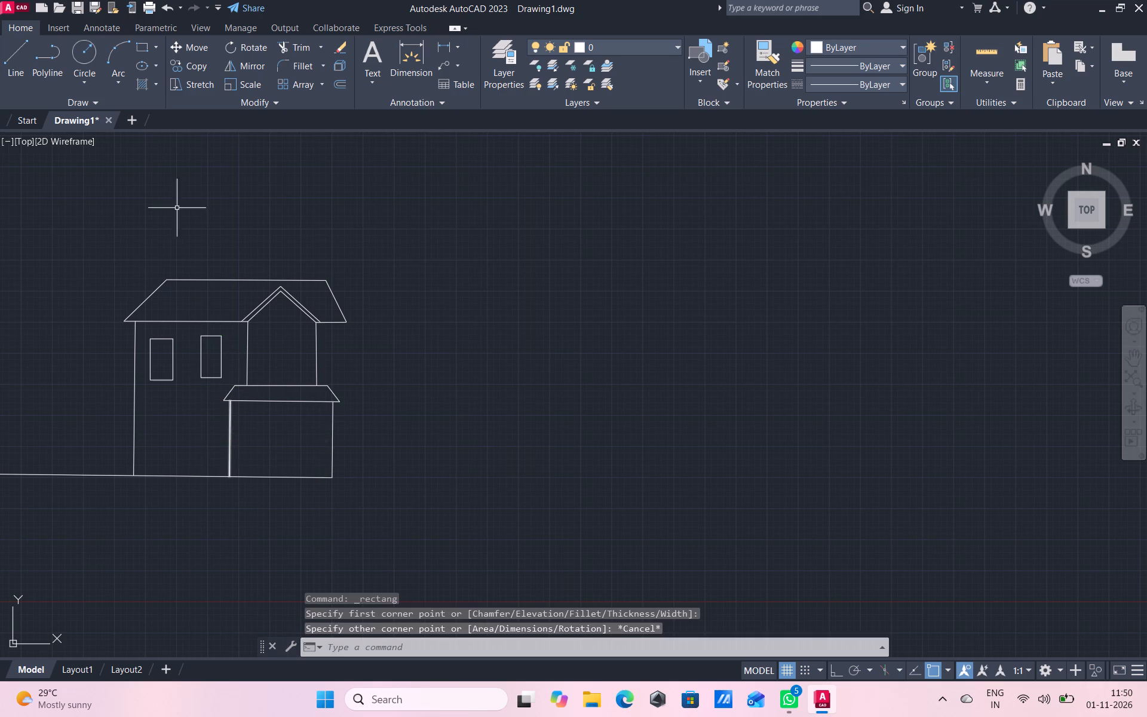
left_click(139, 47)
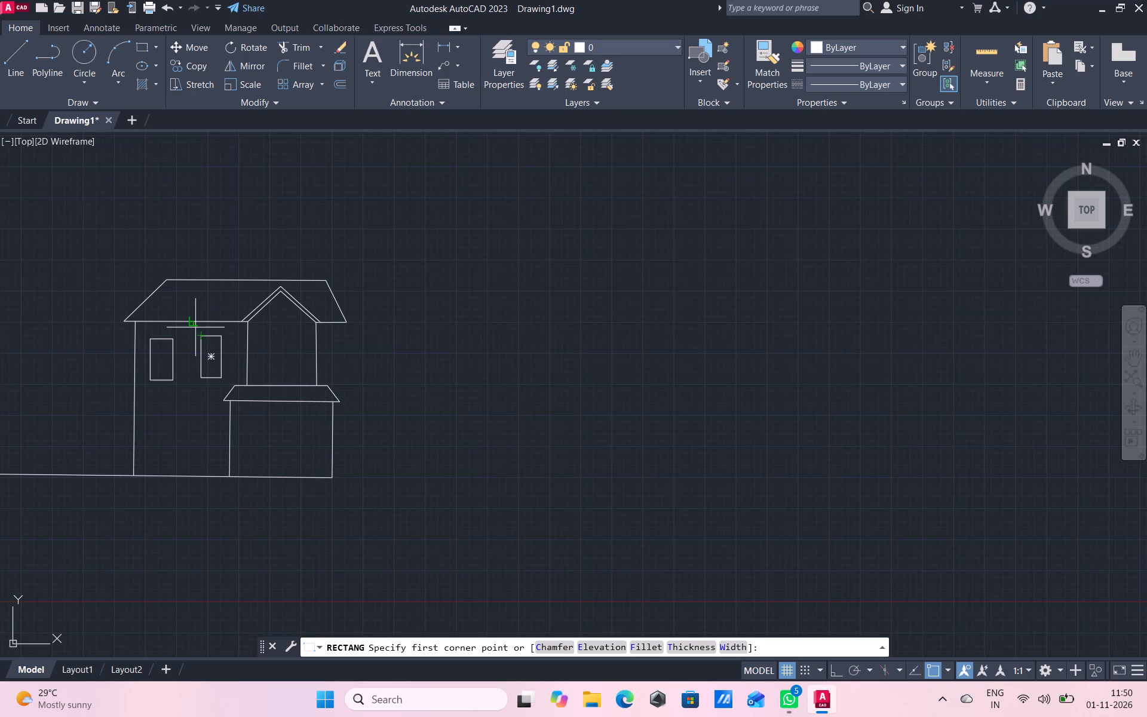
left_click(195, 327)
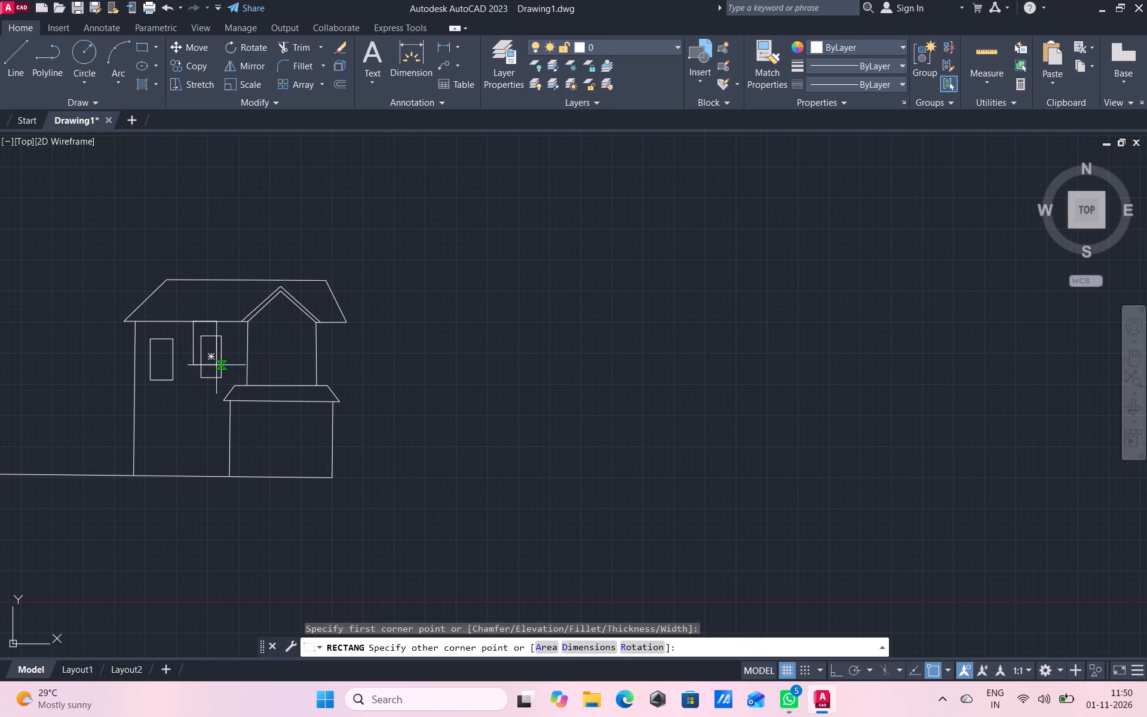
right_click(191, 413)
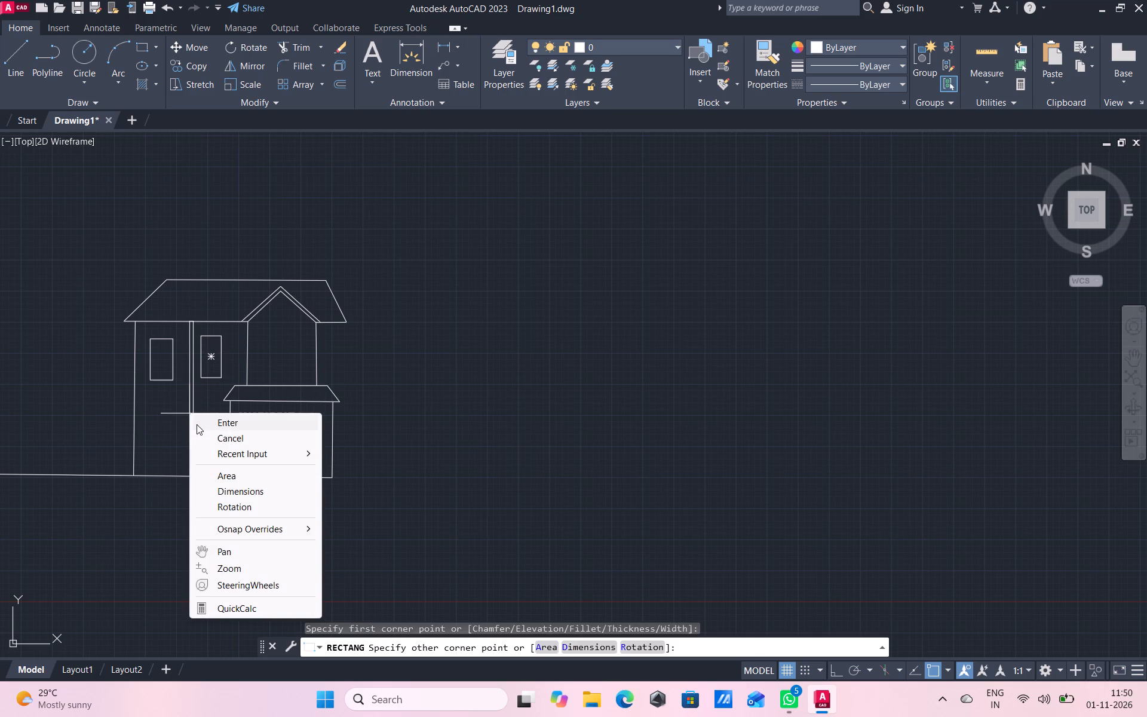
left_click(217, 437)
Draw two upright ground-floor window rectangles, one beneath each upper window between the outer left wall and the lower storey's left wall.
left_click(145, 45)
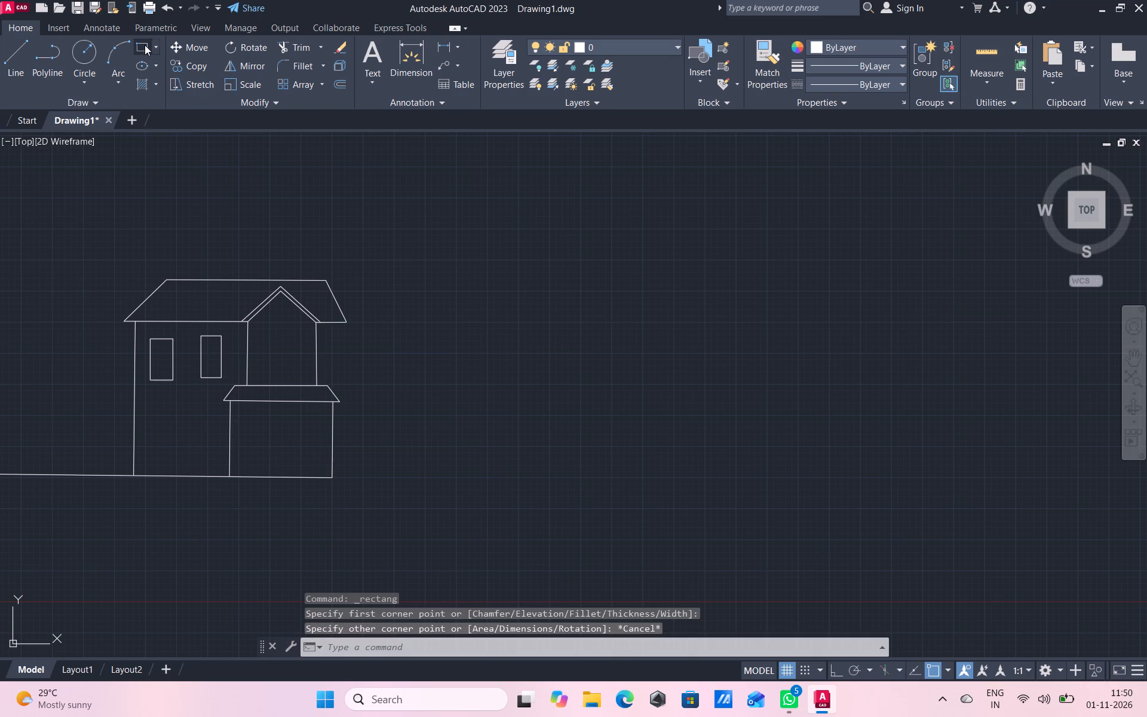
left_click(200, 407)
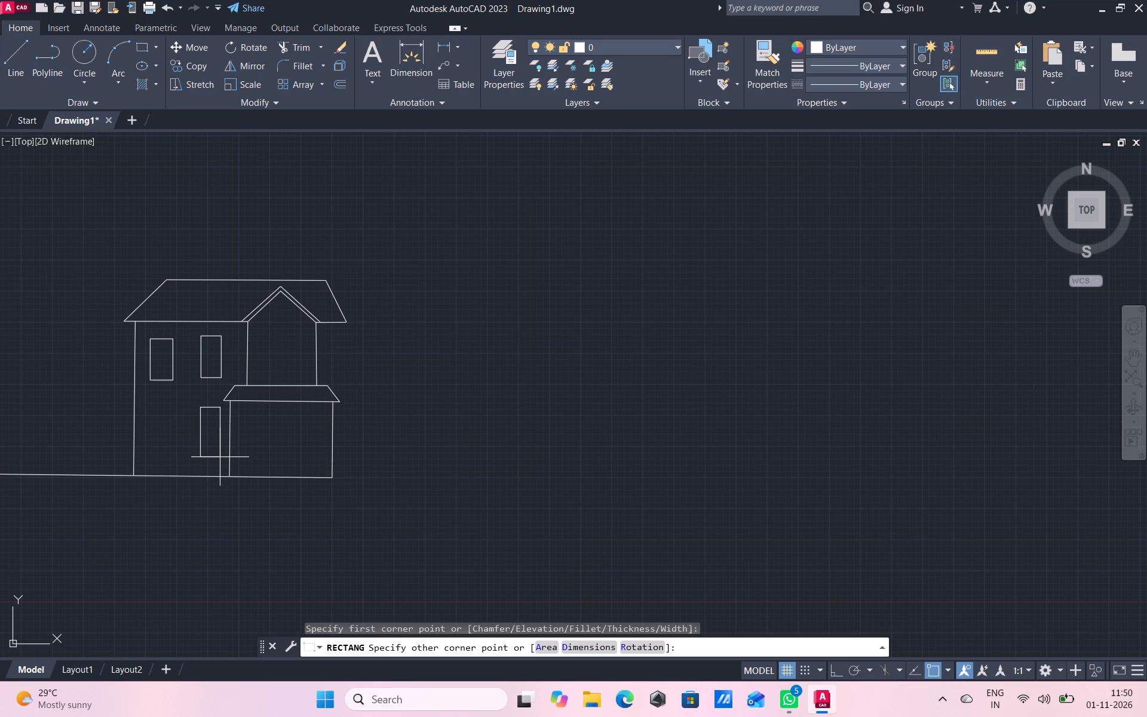
left_click(220, 455)
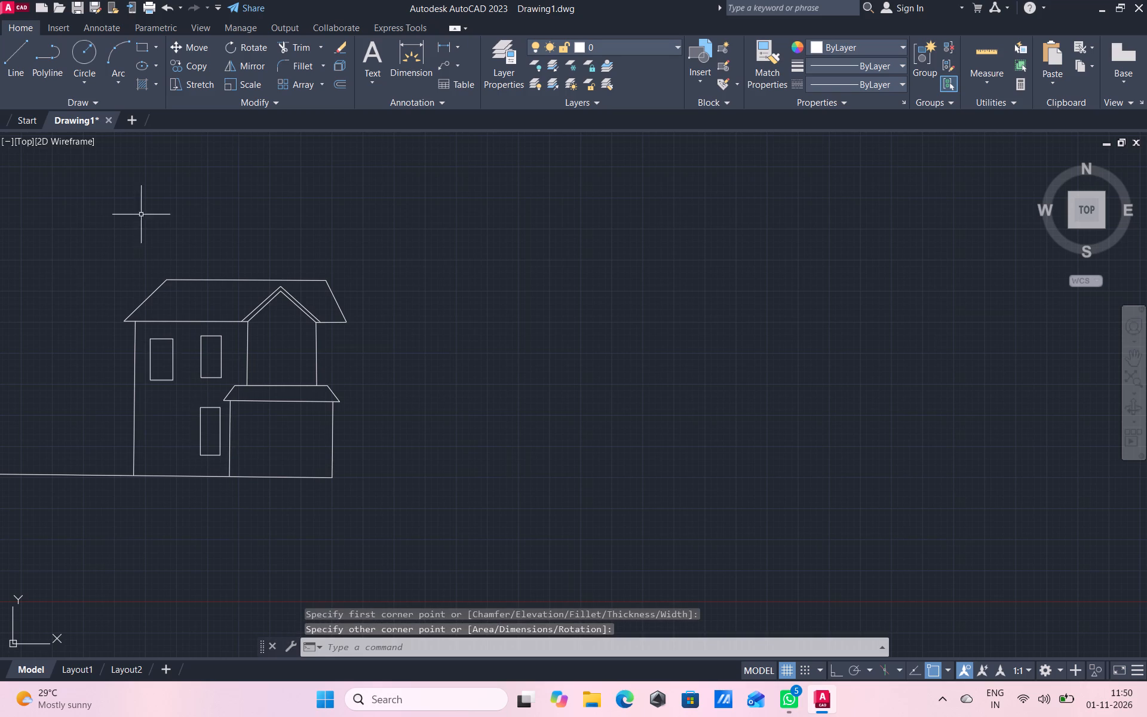
left_click(137, 49)
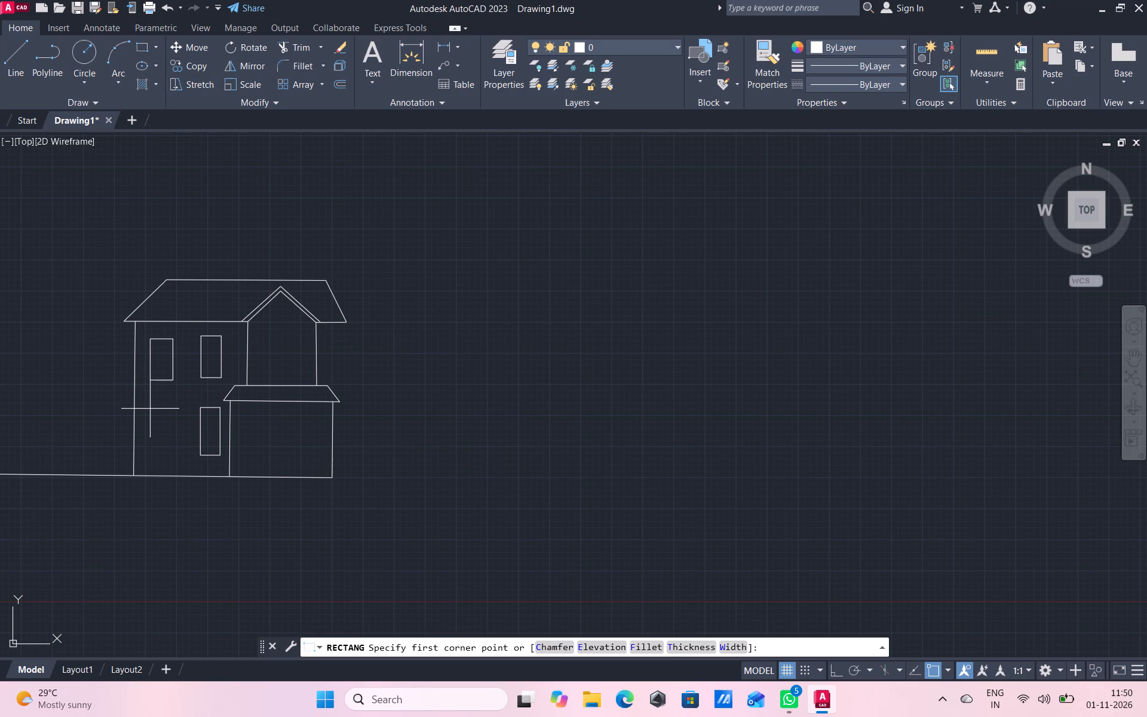
left_click(150, 409)
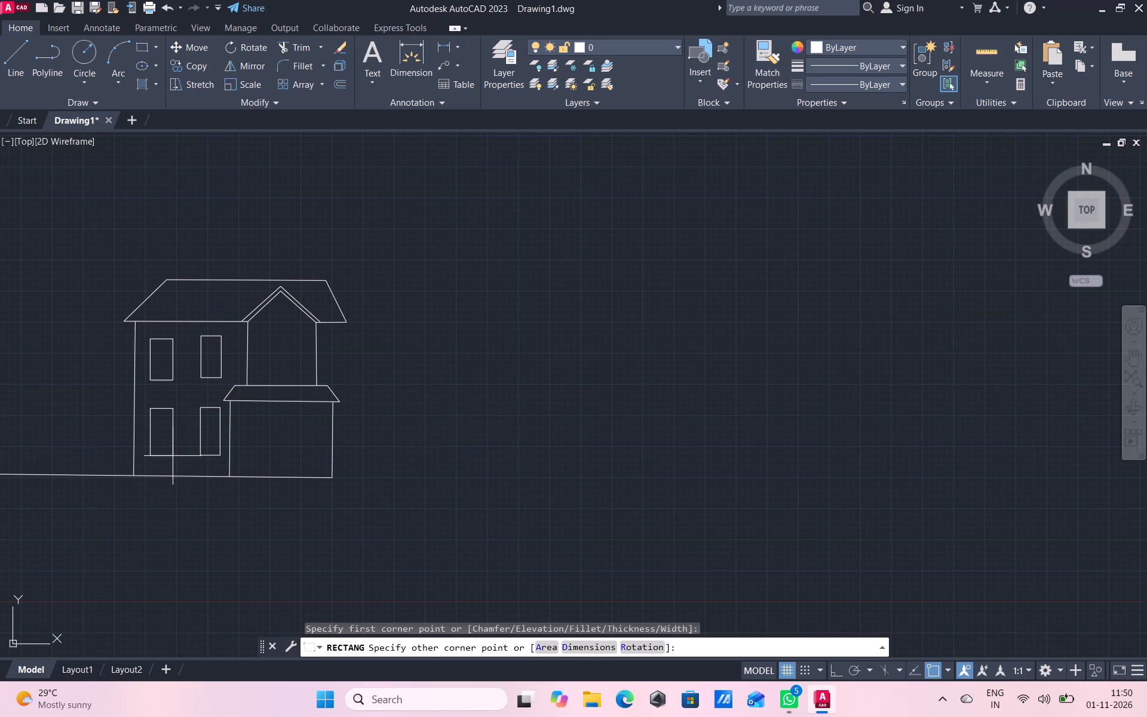
left_click(173, 456)
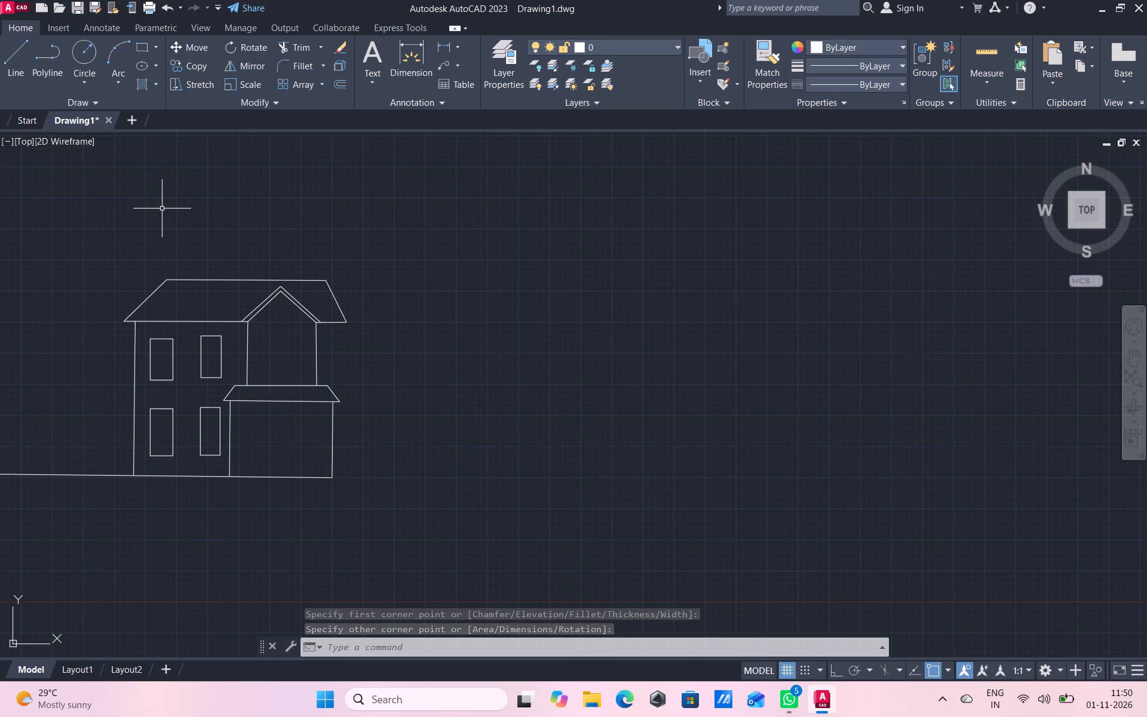
Delete the upper window rectangle nearest the outer left wall.
left_click(161, 382)
key("Delete")
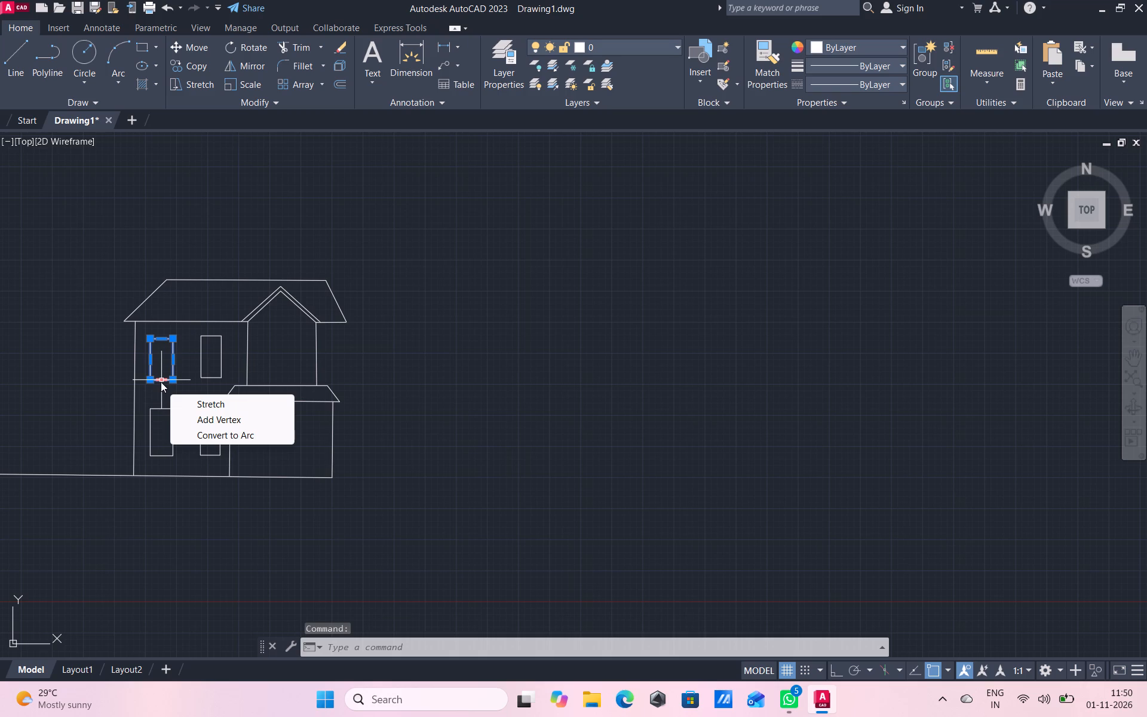
key("Delete")
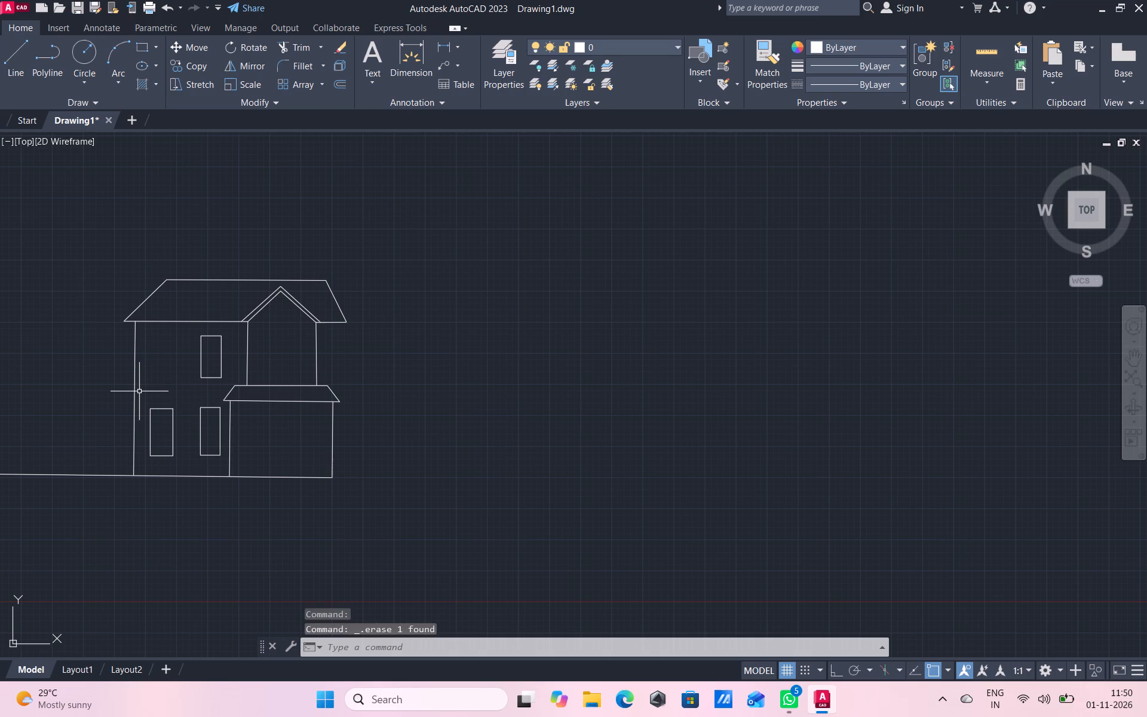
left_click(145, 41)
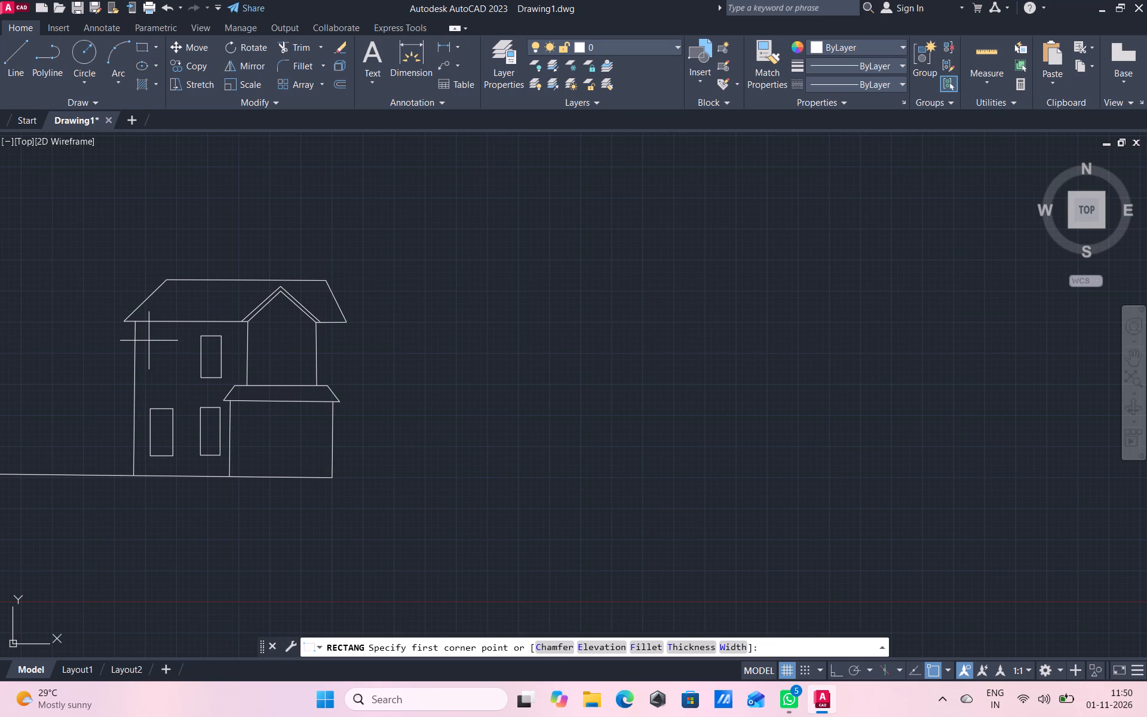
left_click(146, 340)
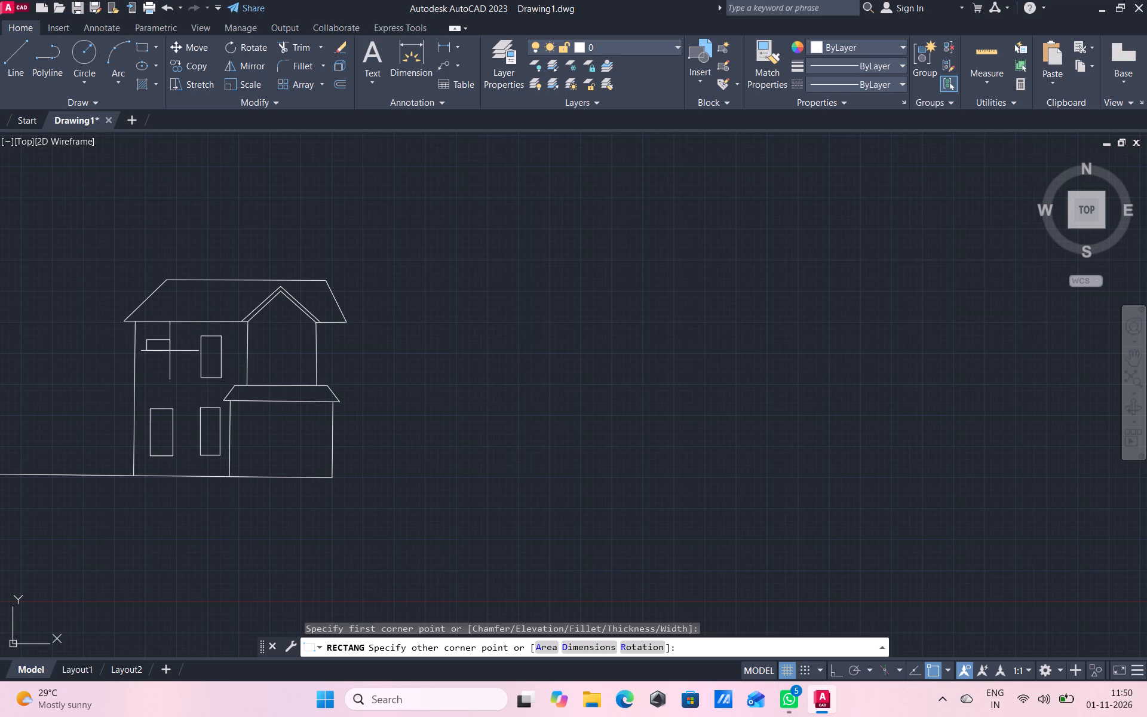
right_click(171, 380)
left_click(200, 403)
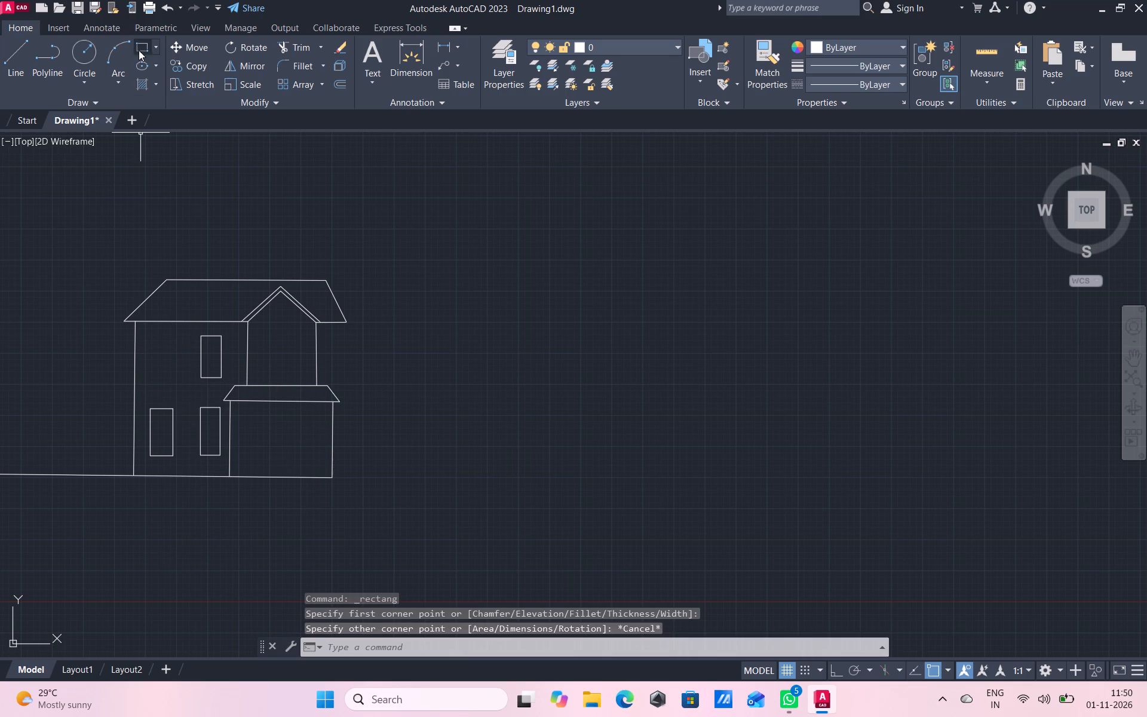
Draw a new upper window rectangle near the outer left wall, its top level with the neighbouring window and its sides aligned with the window below.
left_click(142, 48)
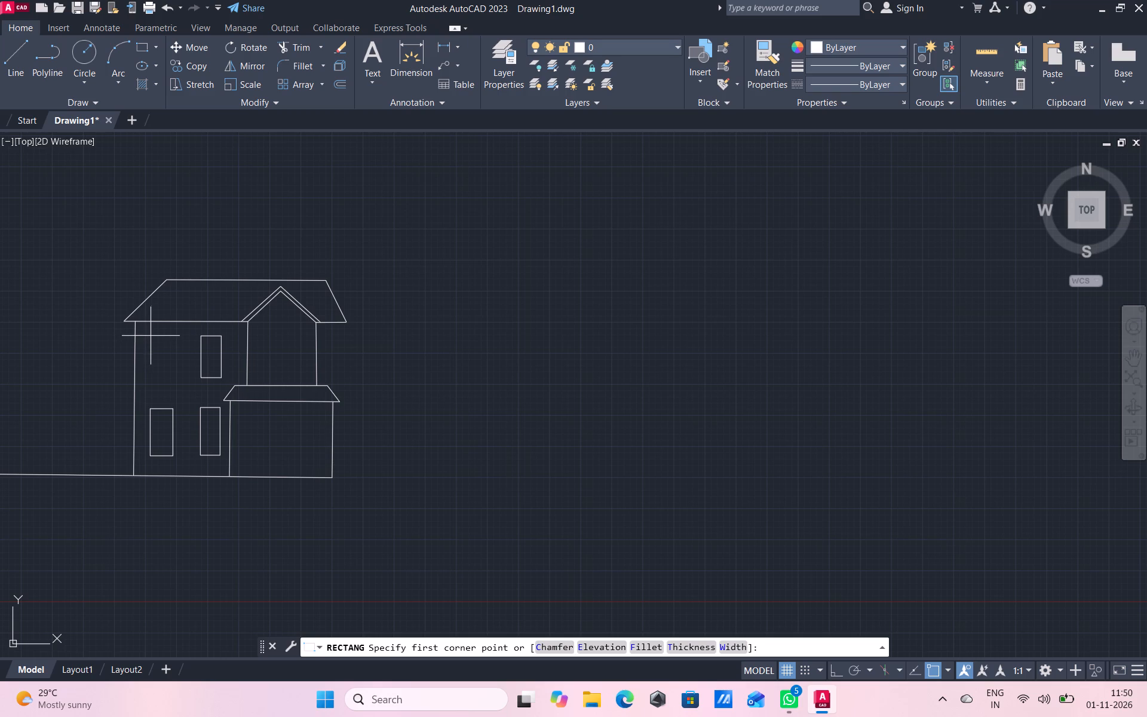
left_click(150, 336)
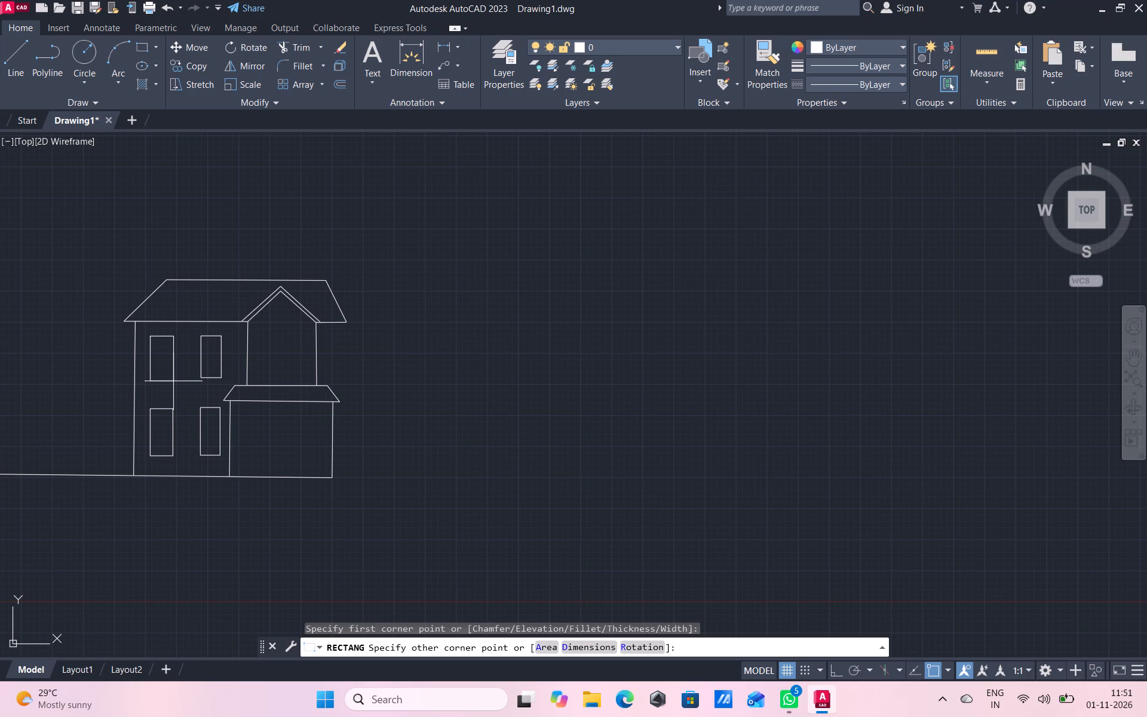
left_click(173, 381)
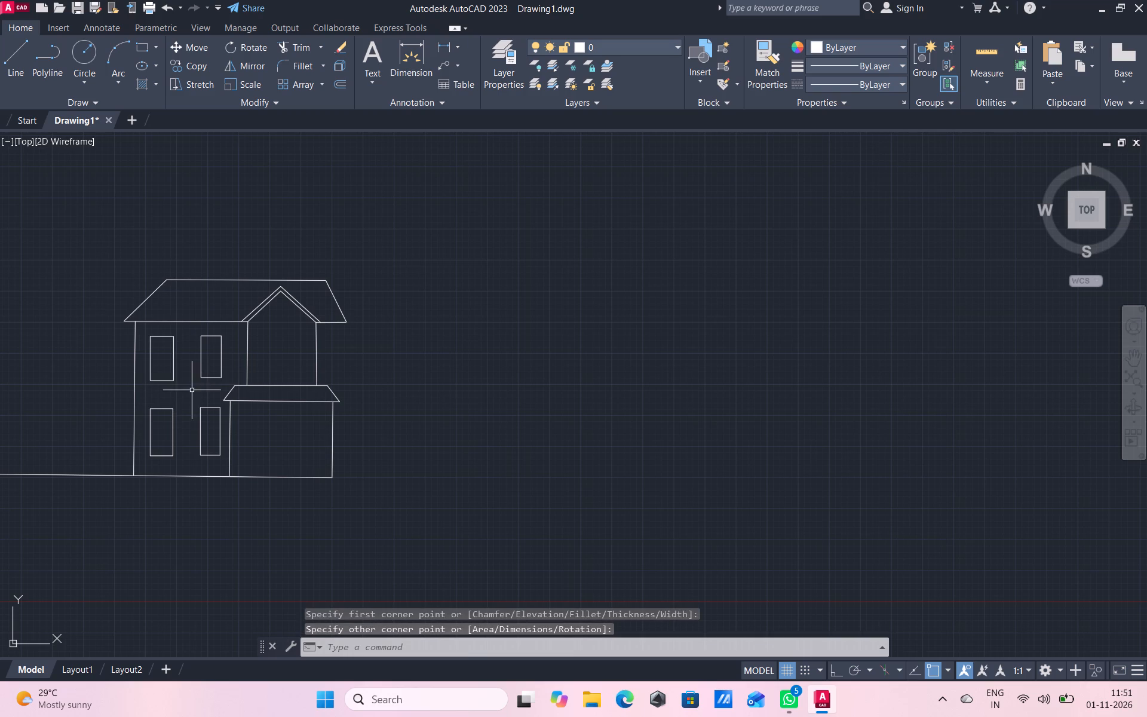
Draw a horizontal frame line across the upper window near the outer left wall, just below its top edge.
left_click(23, 62)
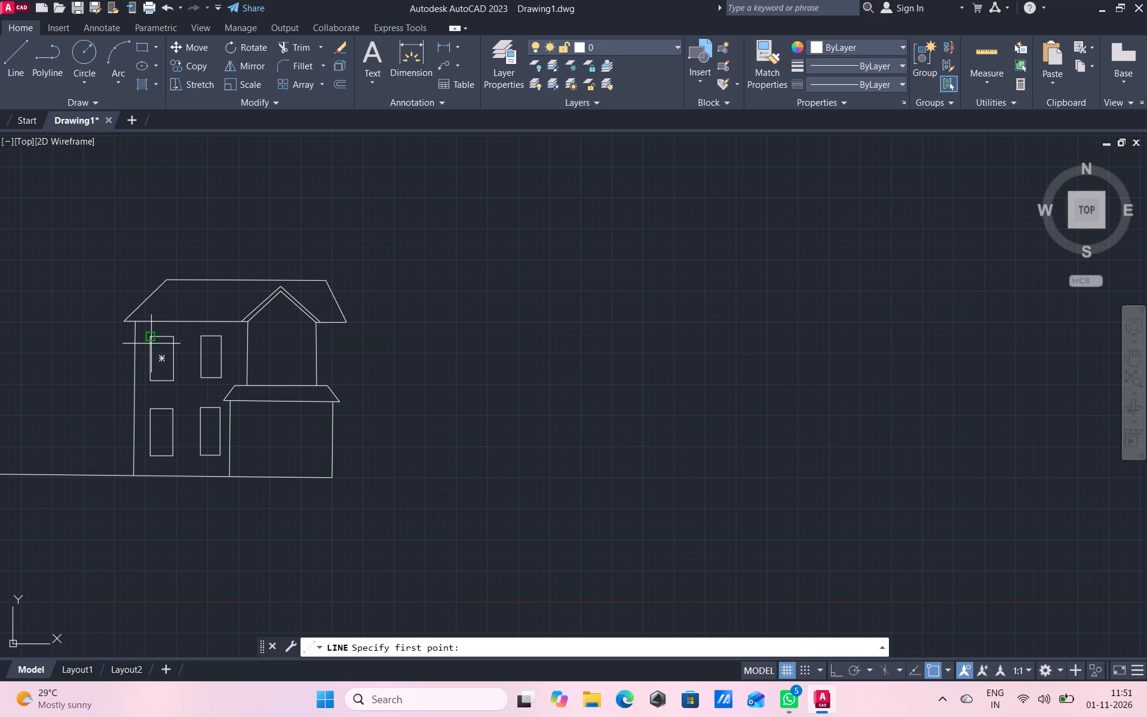
scroll(145, 347, "up", 2)
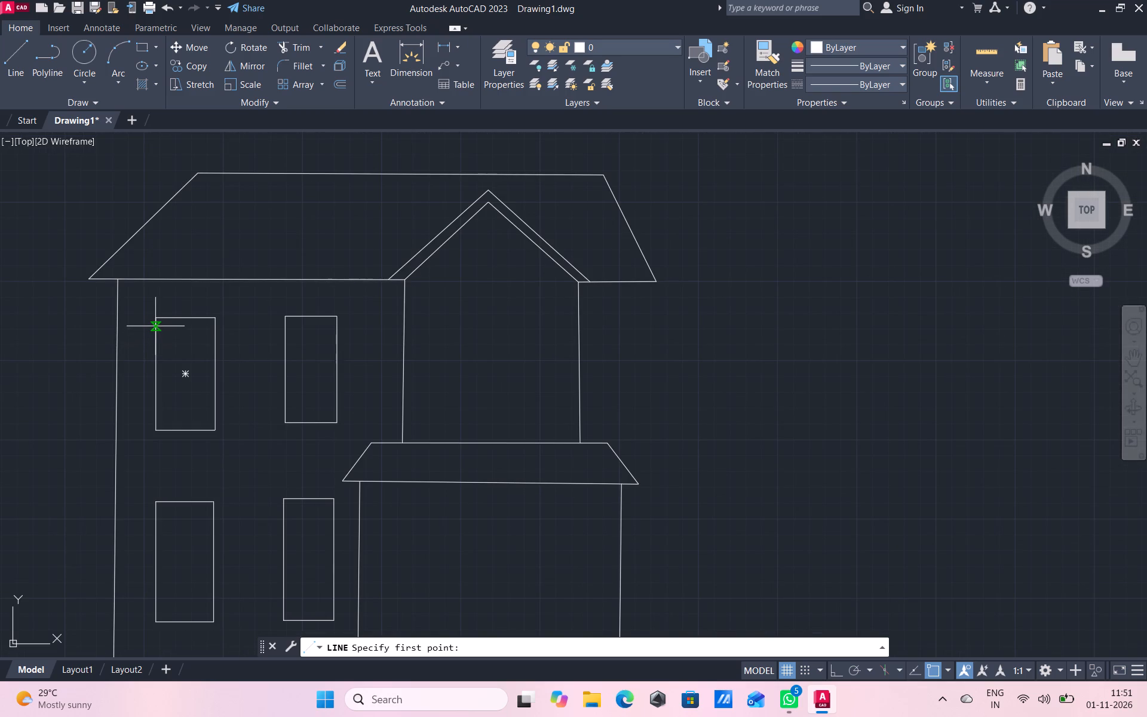
left_click(155, 326)
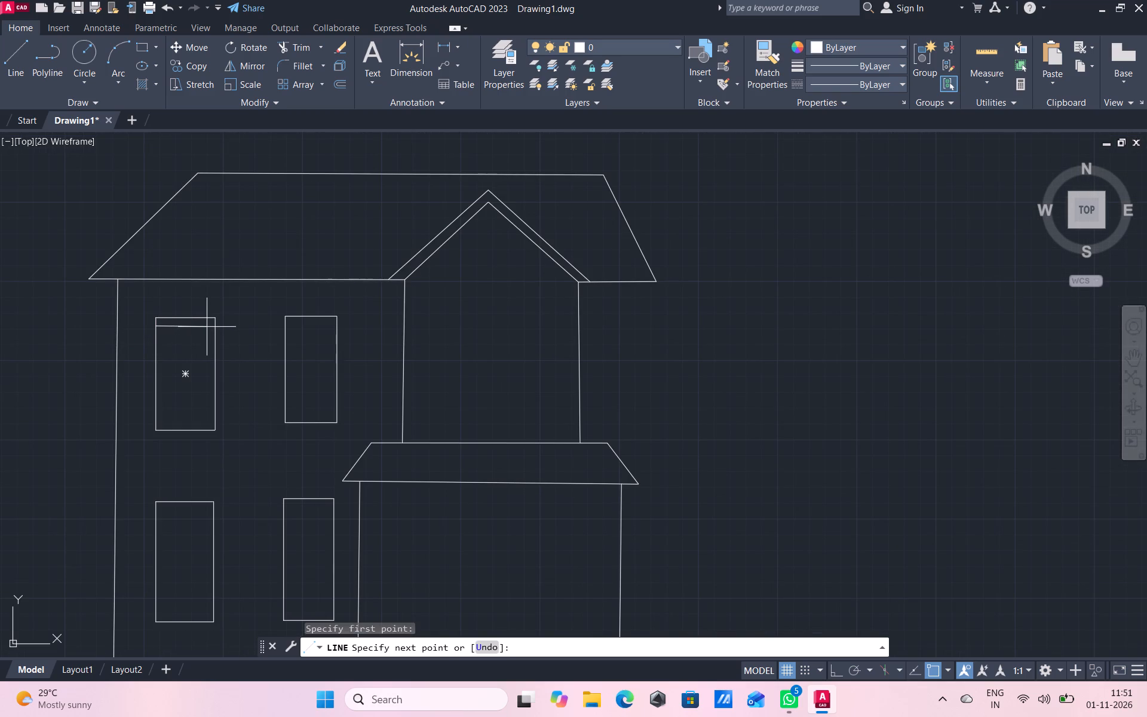
left_click(213, 326)
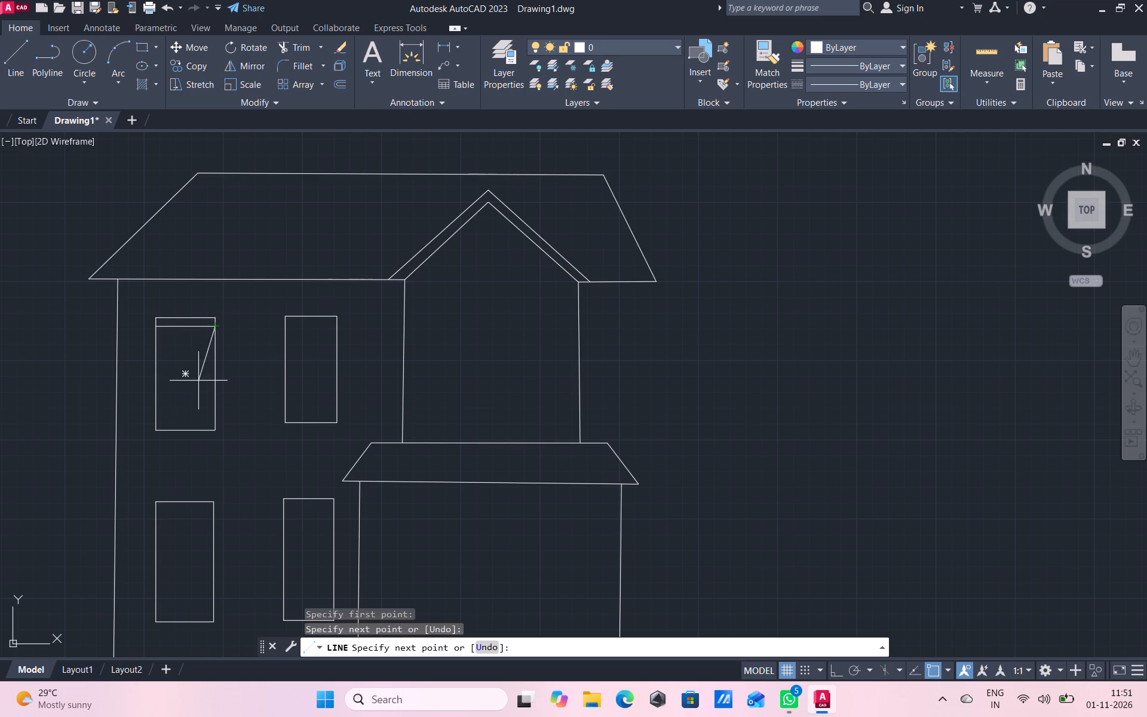
right_click(225, 382)
left_click(263, 409)
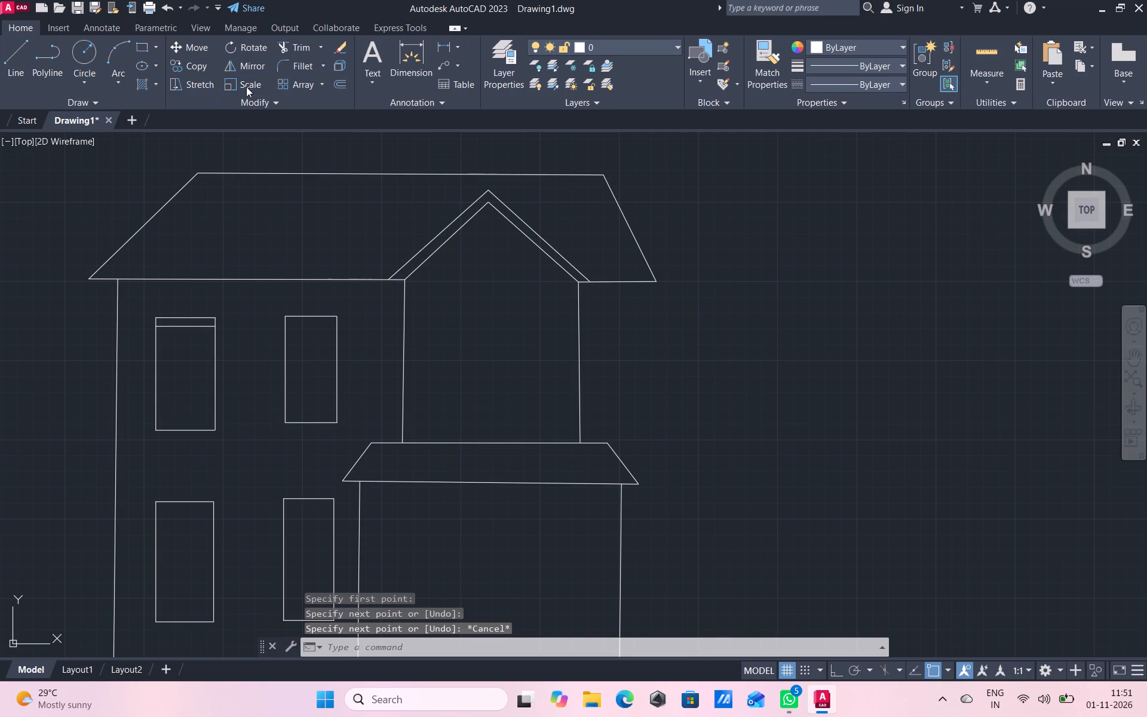
Offset that window's horizontal frame line down to its bottom edge using the Through option.
left_click(332, 84)
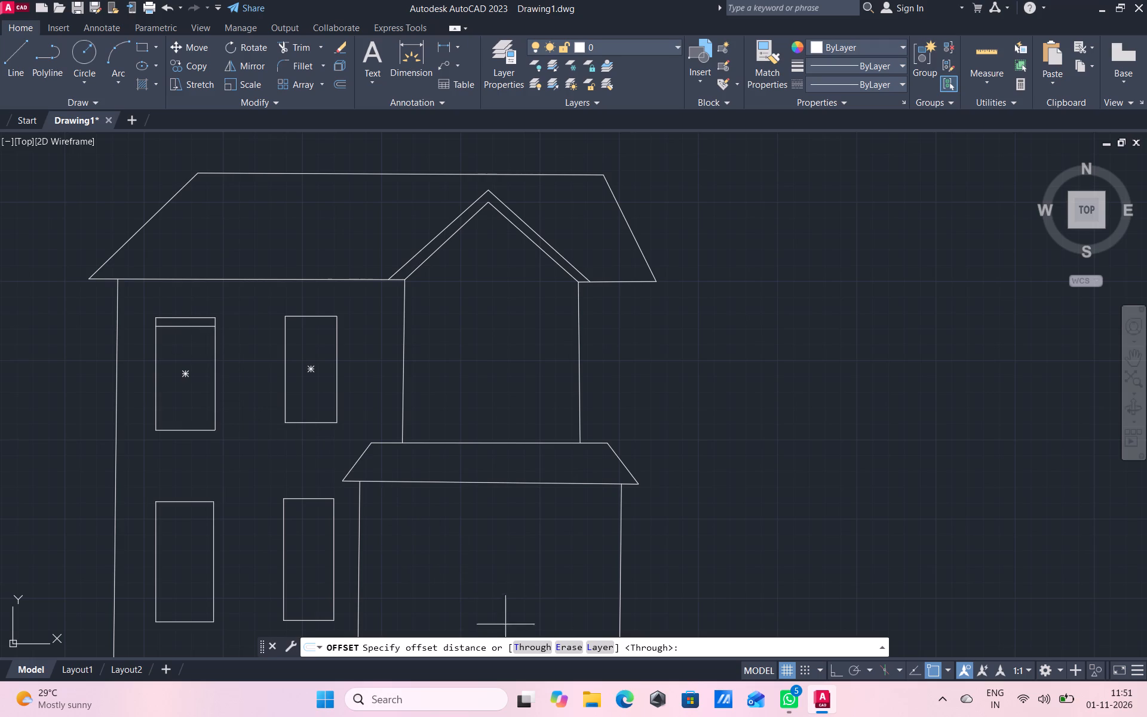
left_click(527, 645)
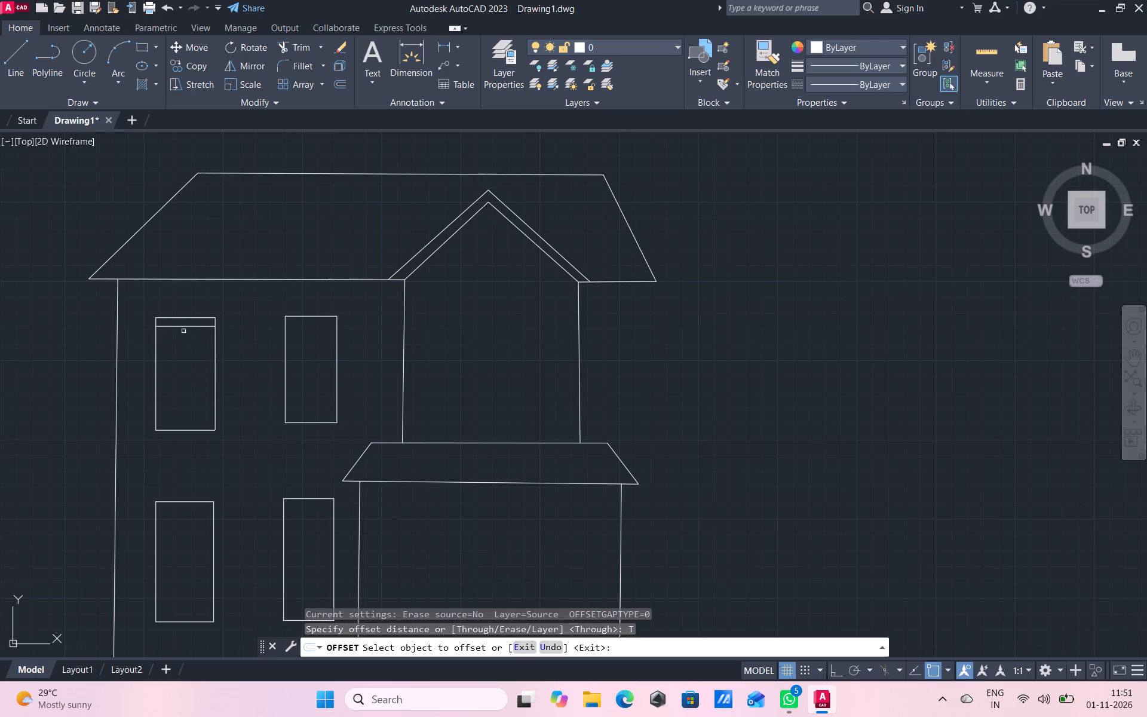
left_click(185, 326)
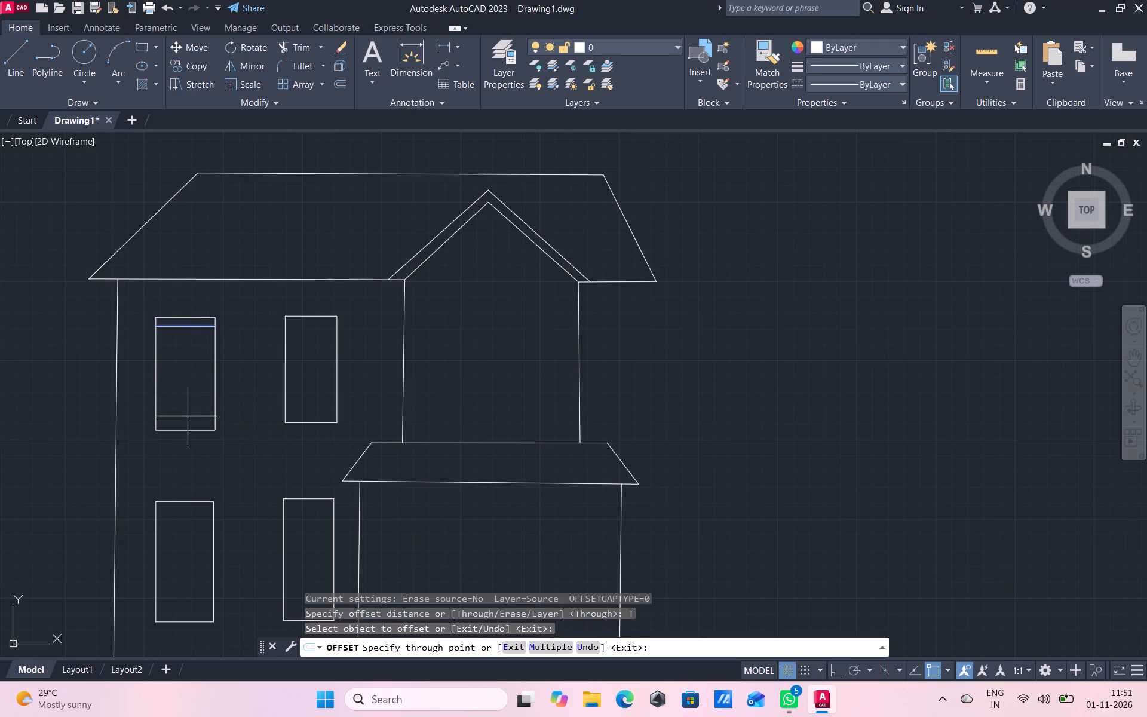
left_click(188, 424)
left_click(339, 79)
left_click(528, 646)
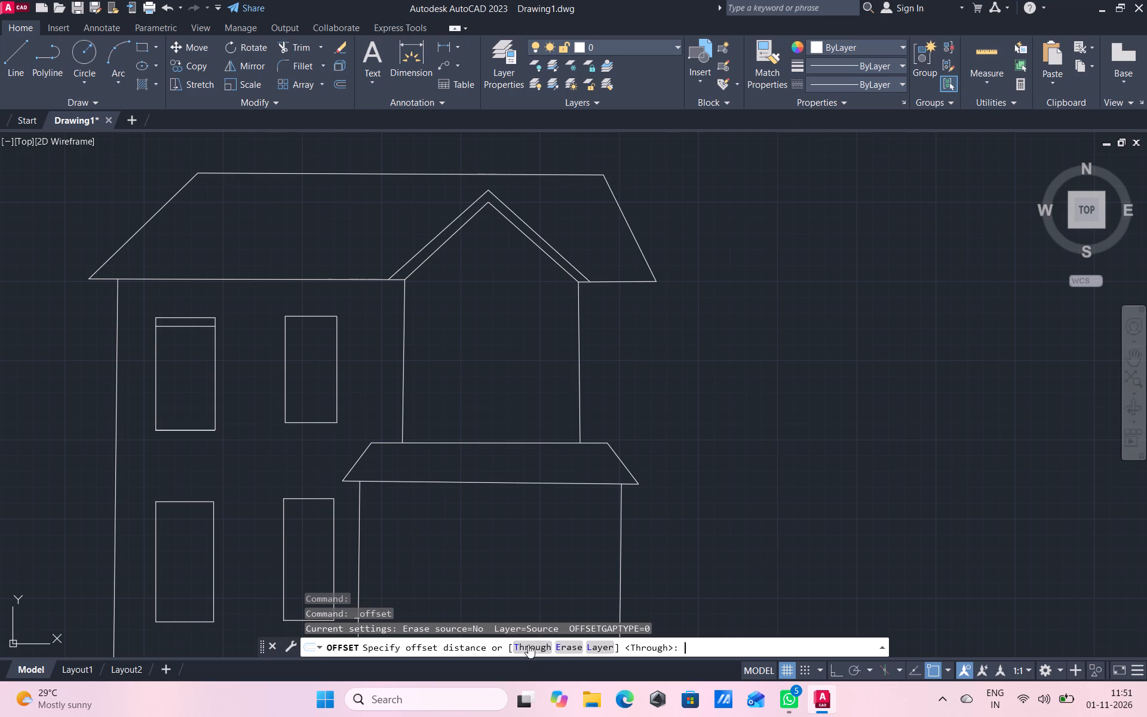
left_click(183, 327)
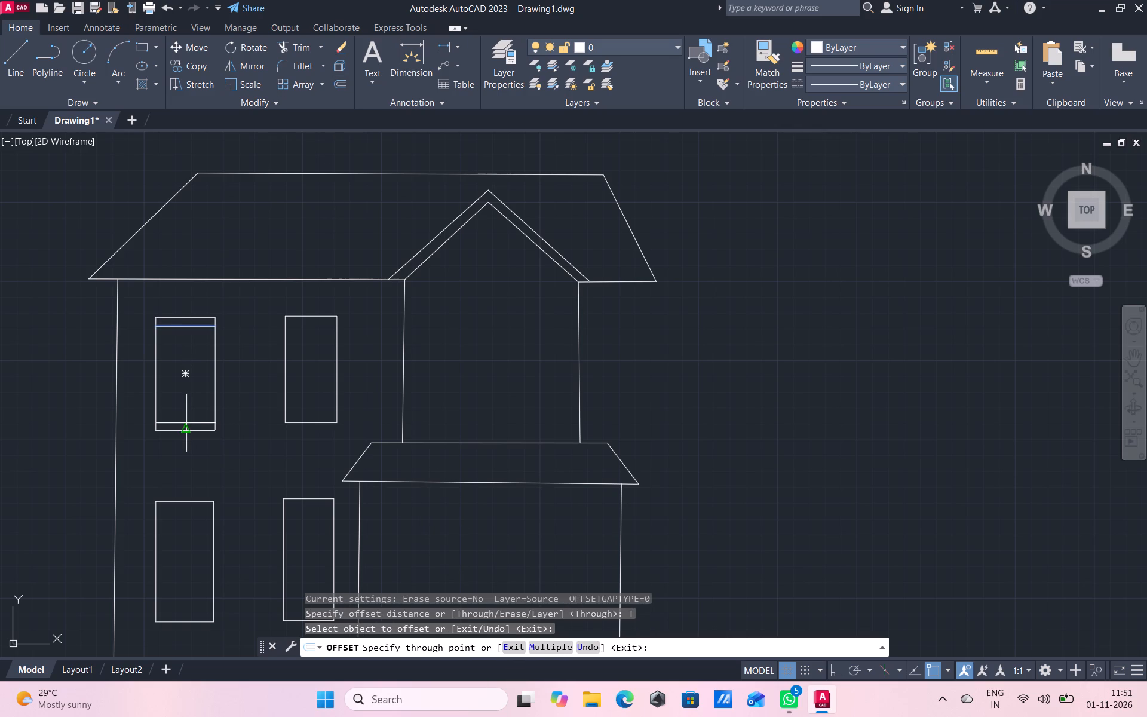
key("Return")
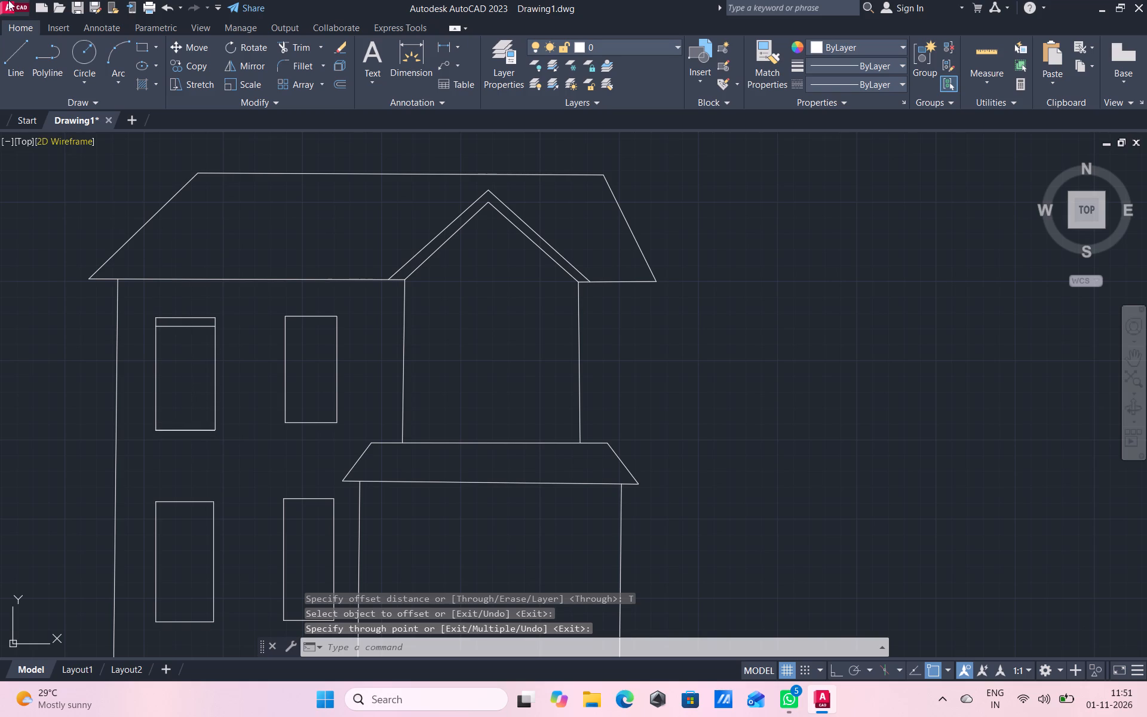
Draw two vertical frame lines from top to bottom of the upper outer-left window, one just inside each side edge.
left_click(17, 68)
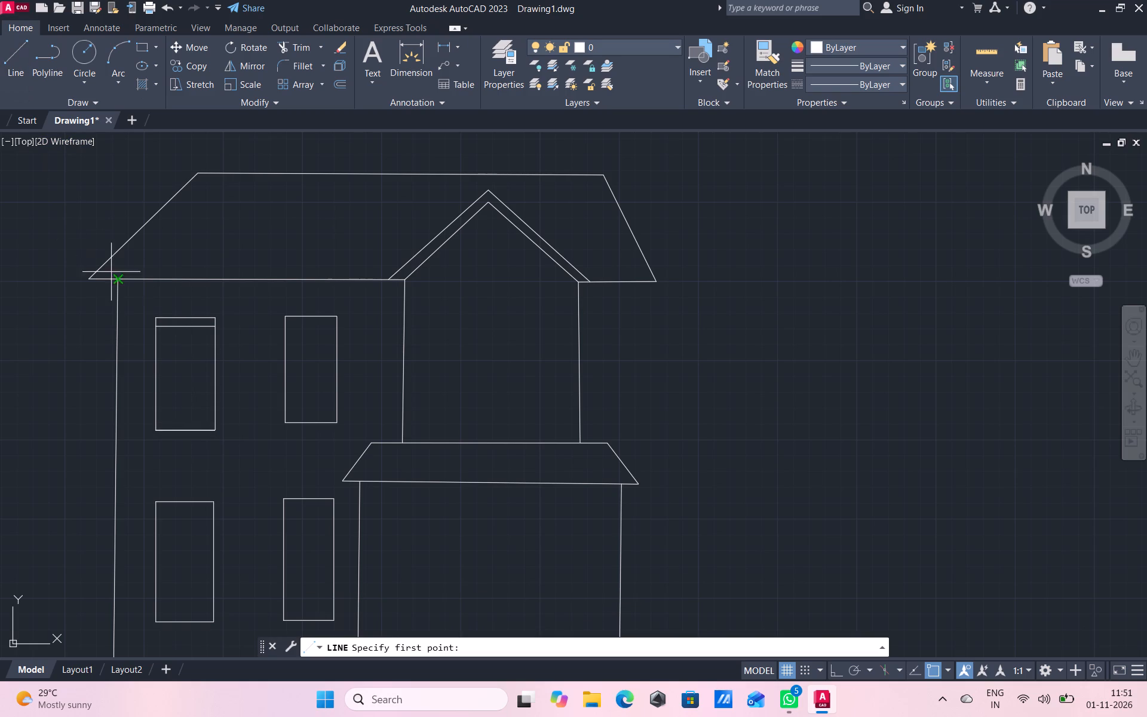
left_click(164, 318)
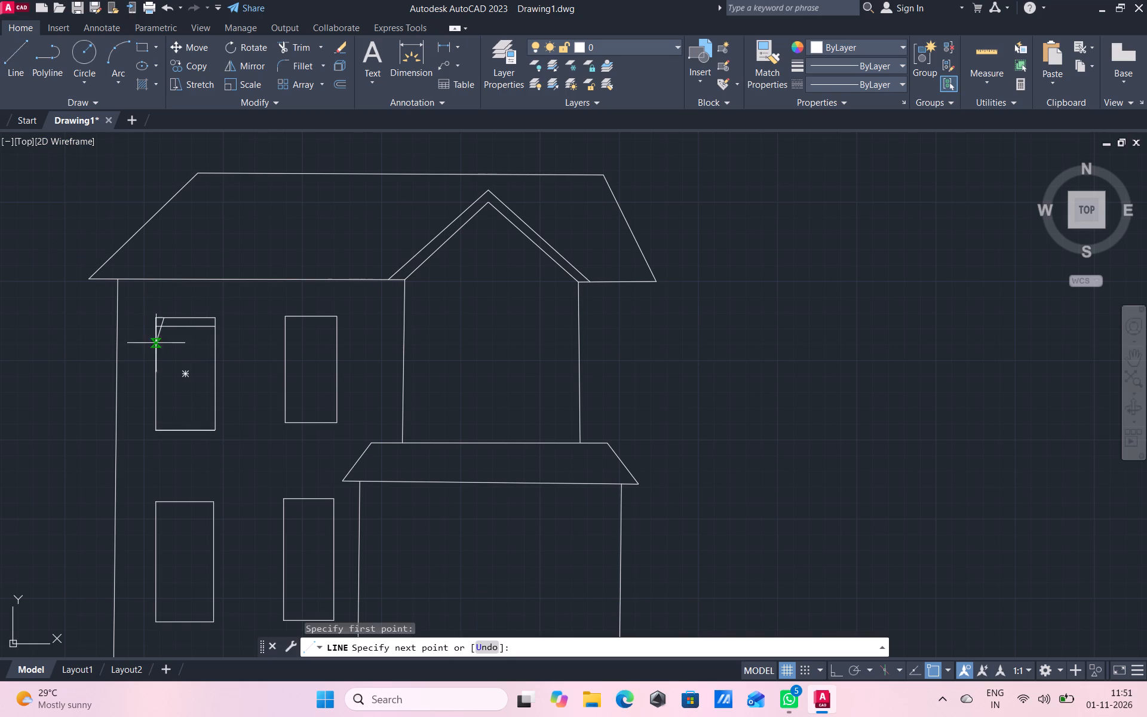
left_click(162, 426)
right_click(176, 409)
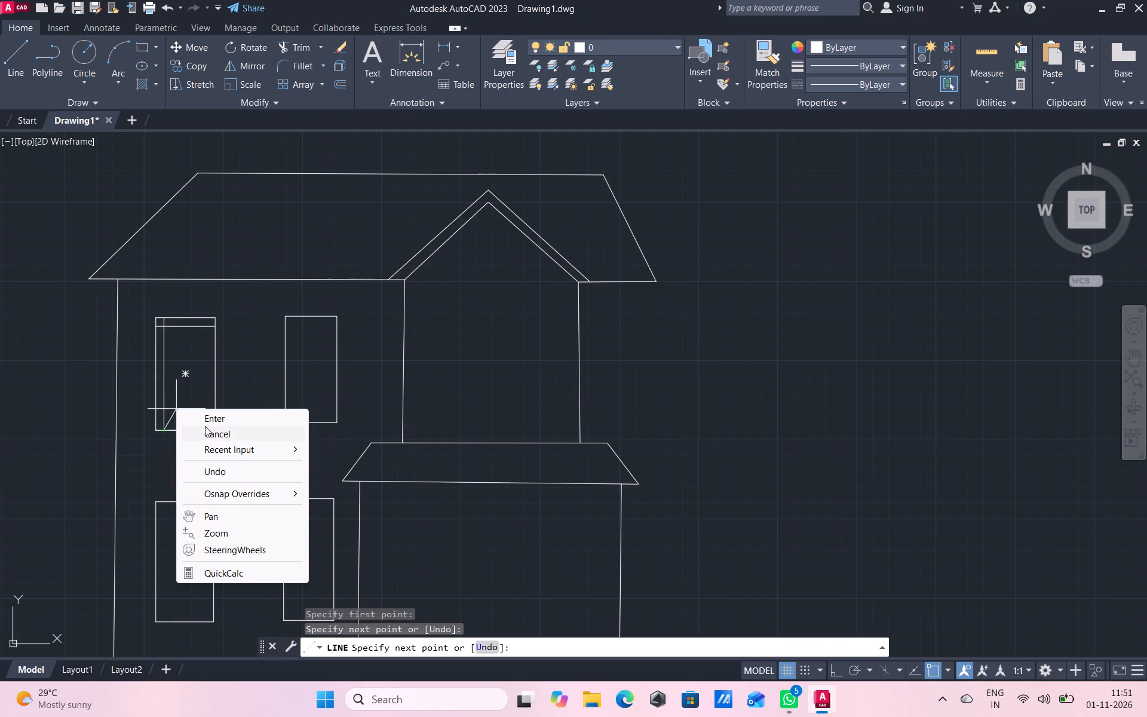
left_click(208, 430)
left_click(16, 68)
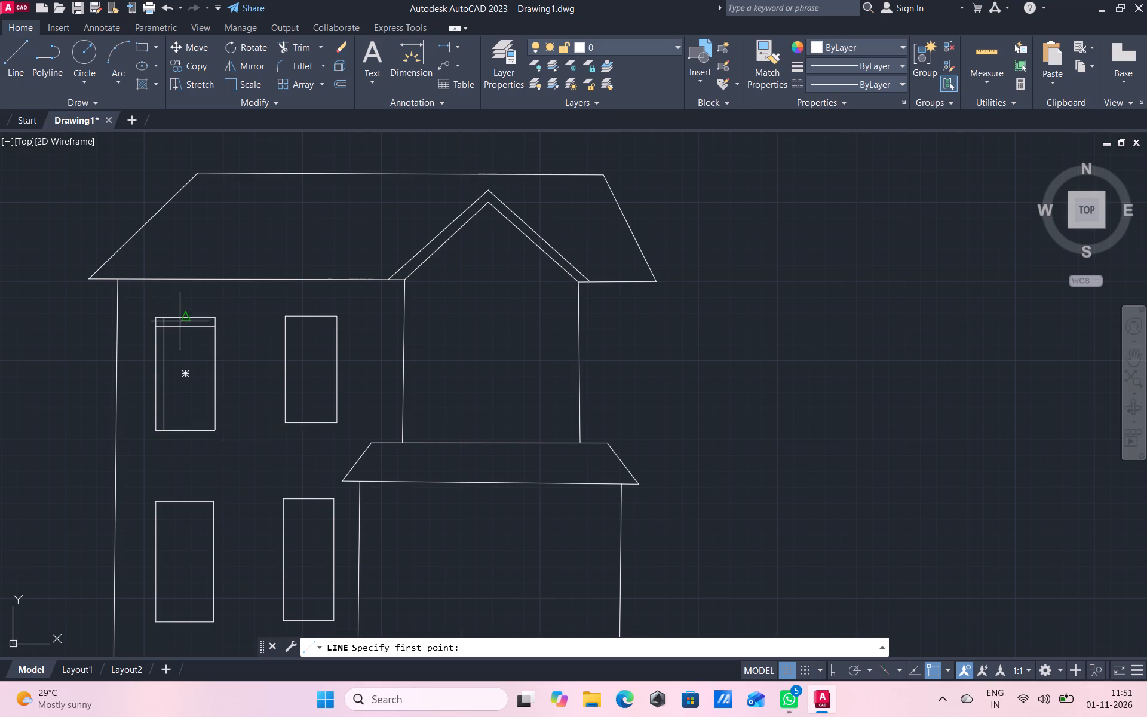
left_click_drag(207, 317, 206, 337)
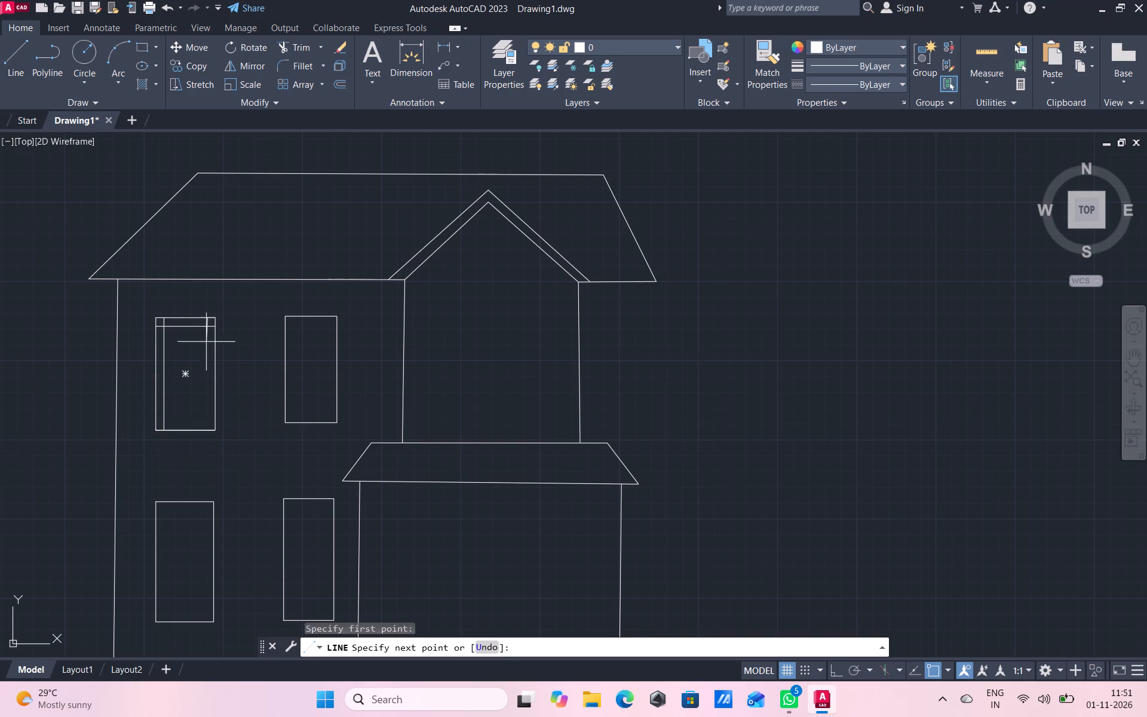
left_click(207, 426)
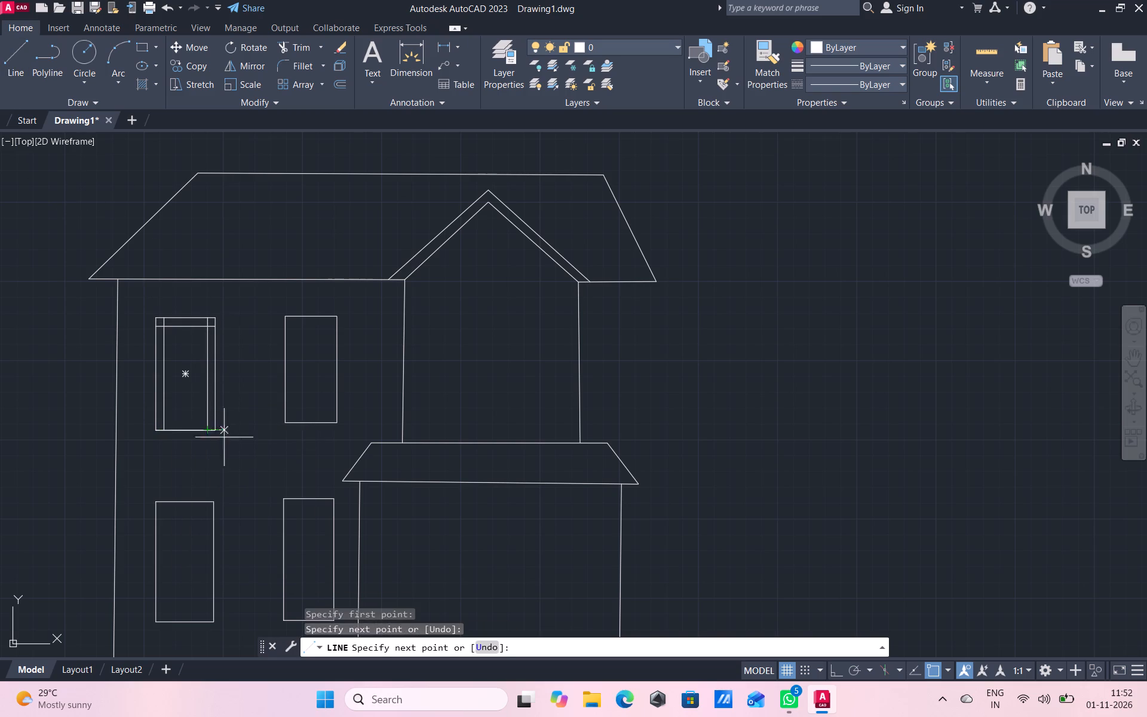
right_click(252, 450)
left_click(285, 474)
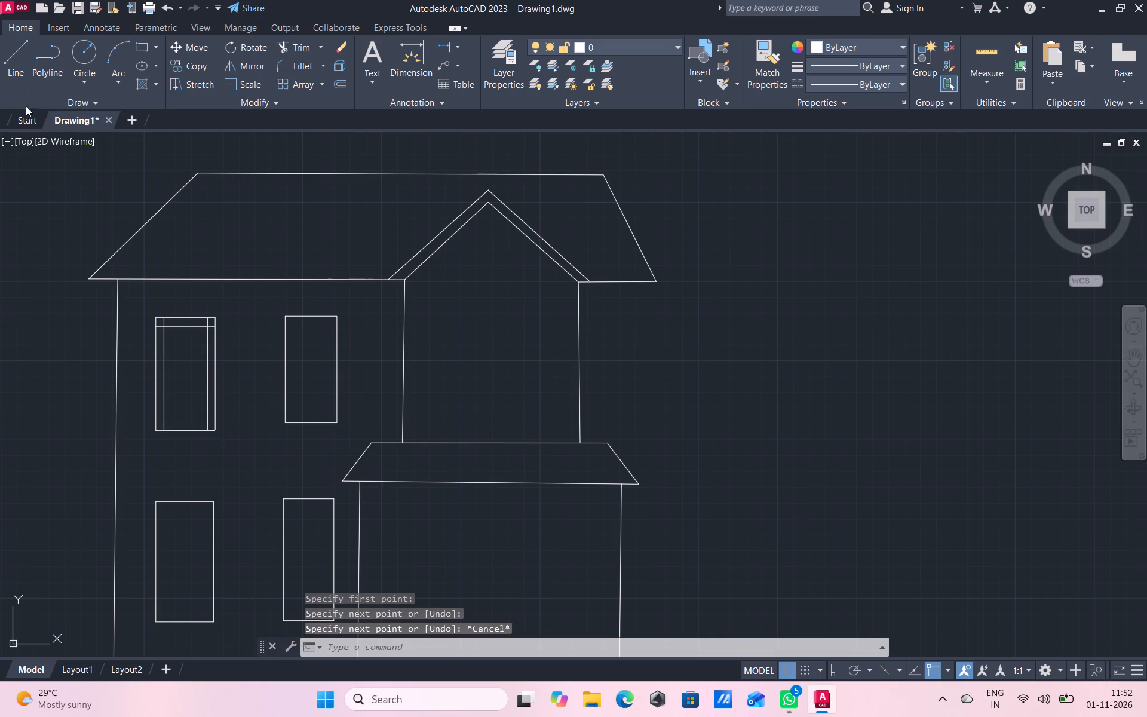
Draw a horizontal frame line across the upper window near the outer left wall, just above its bottom edge.
left_click(16, 75)
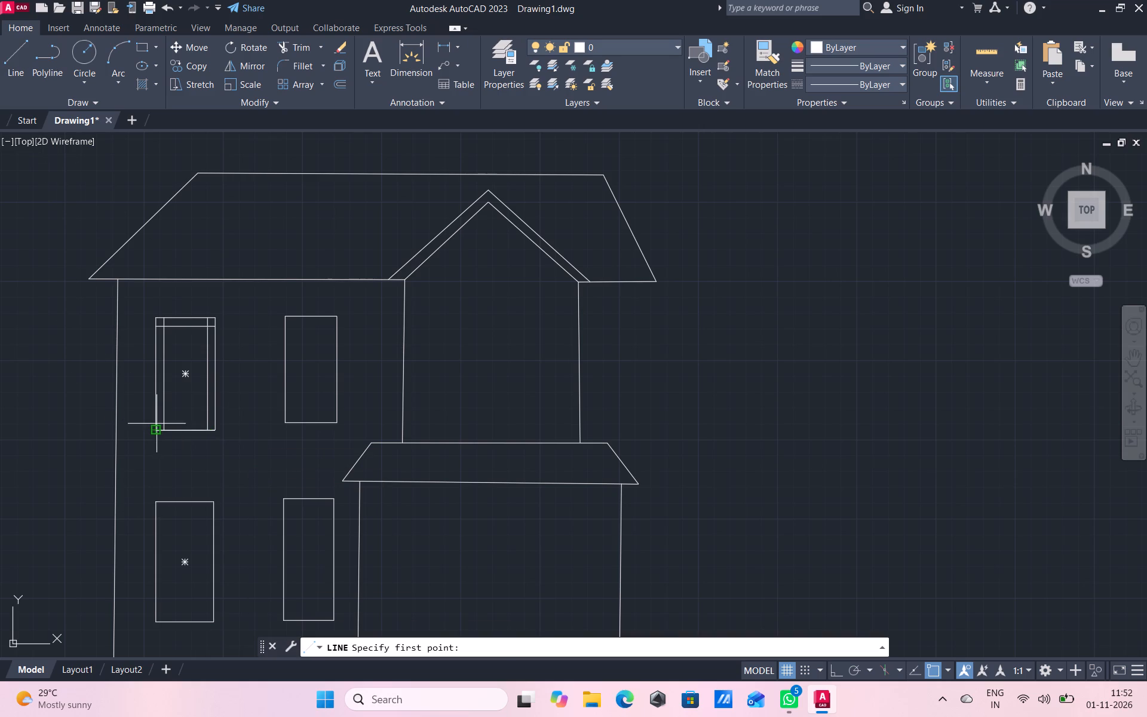
scroll(155, 422, "up", 3)
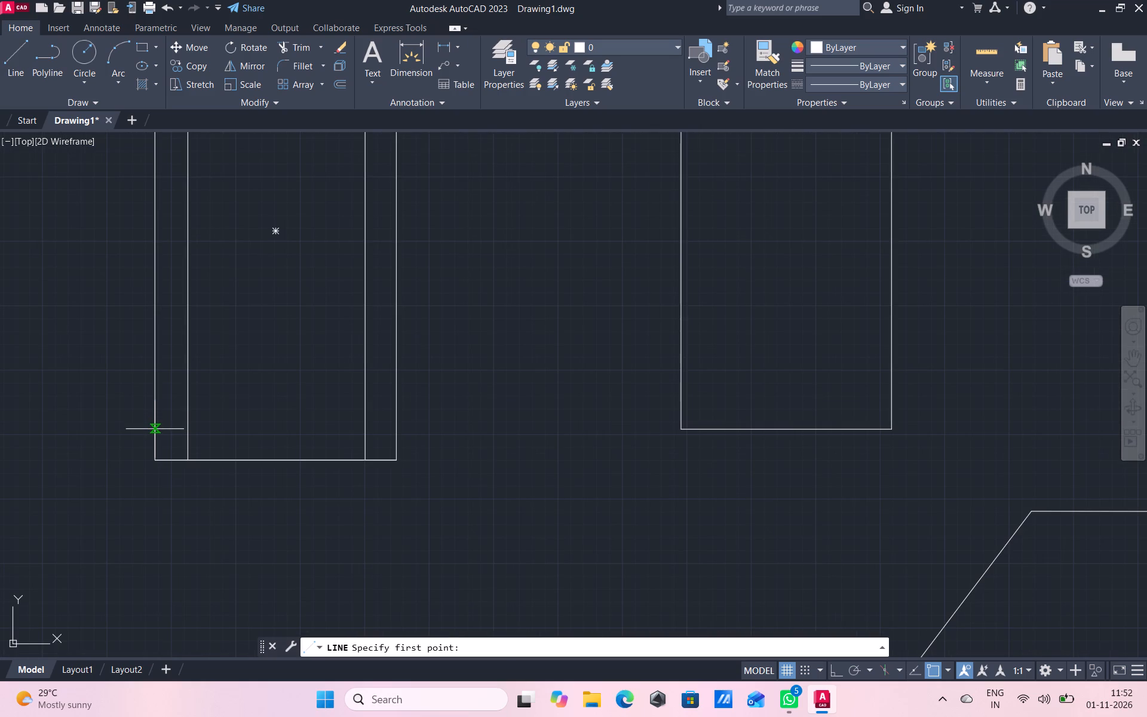
left_click(155, 431)
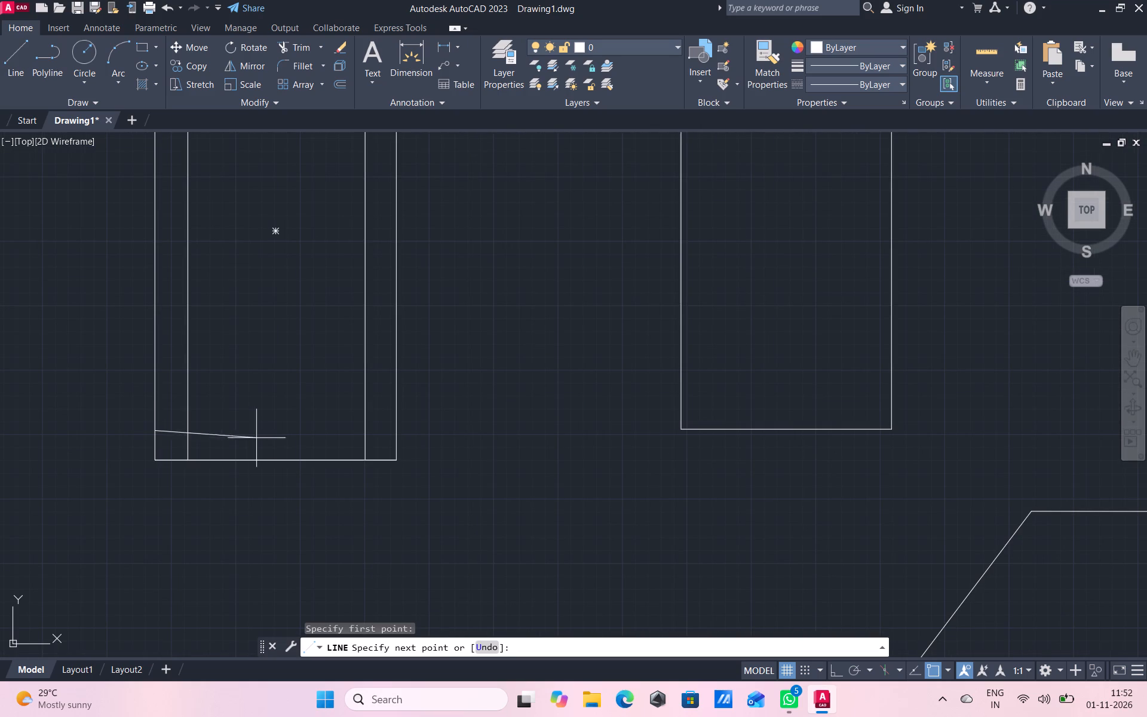
left_click(396, 428)
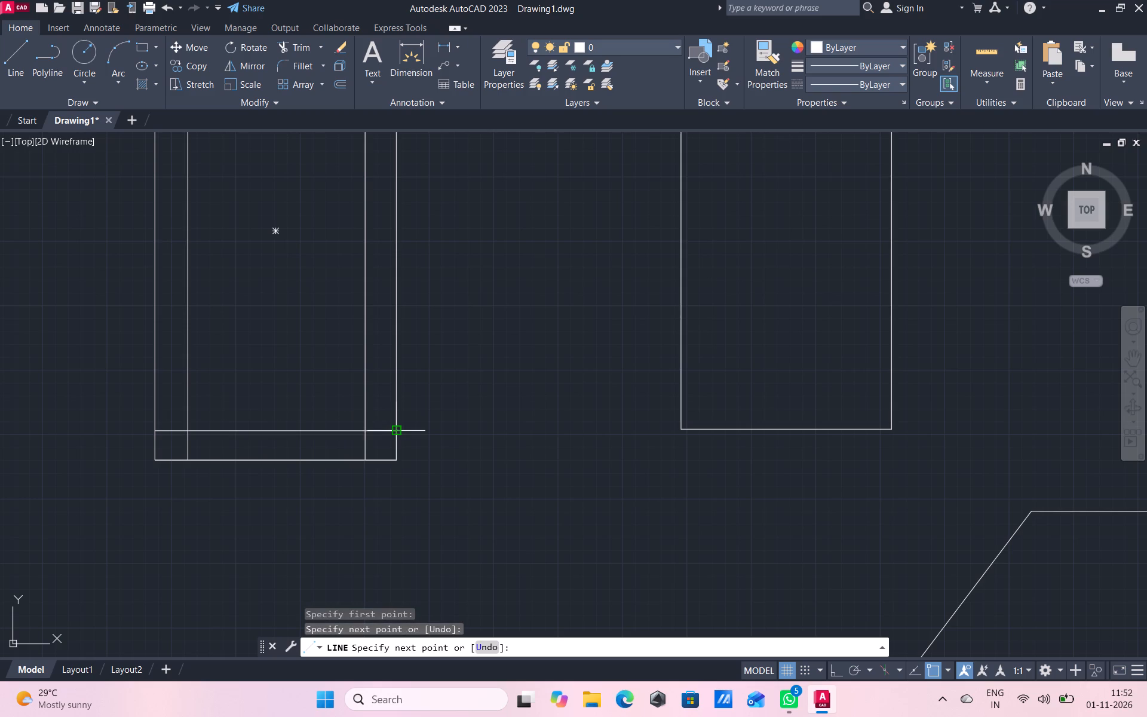
right_click(414, 427)
left_click(446, 449)
scroll(254, 338, "down", 2)
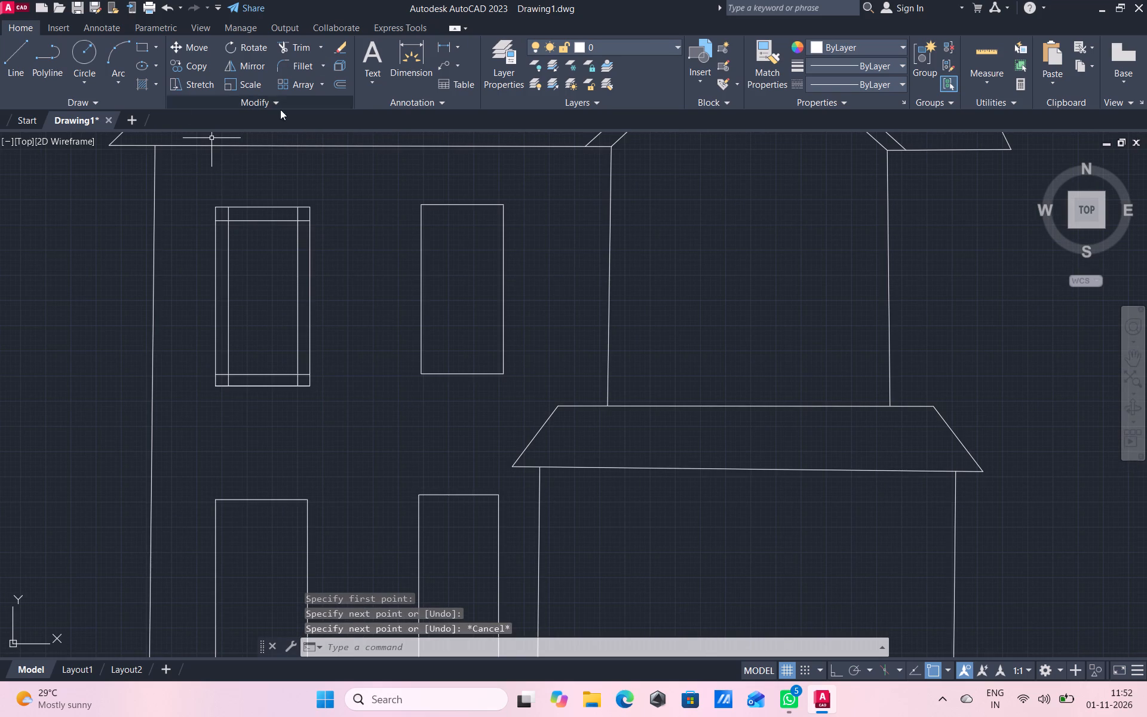
Draw a horizontal line from the end of the outer-left window's top frame line to the far side of the neighbouring upper window.
left_click(24, 55)
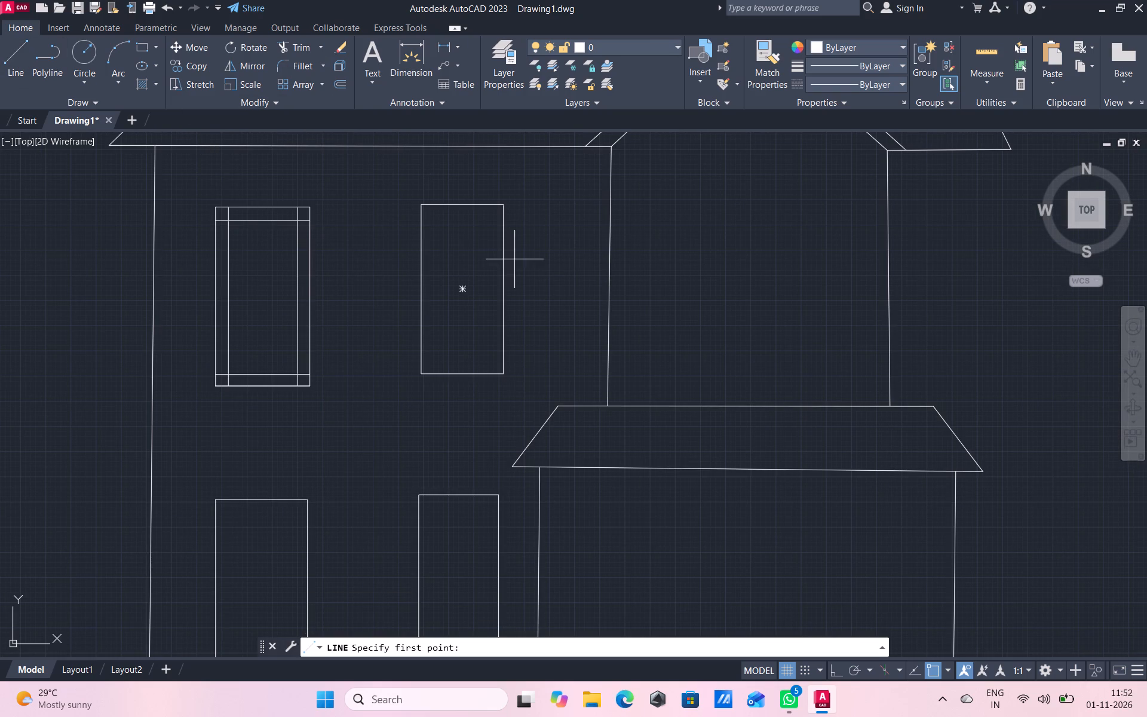
left_click_drag(314, 223, 320, 223)
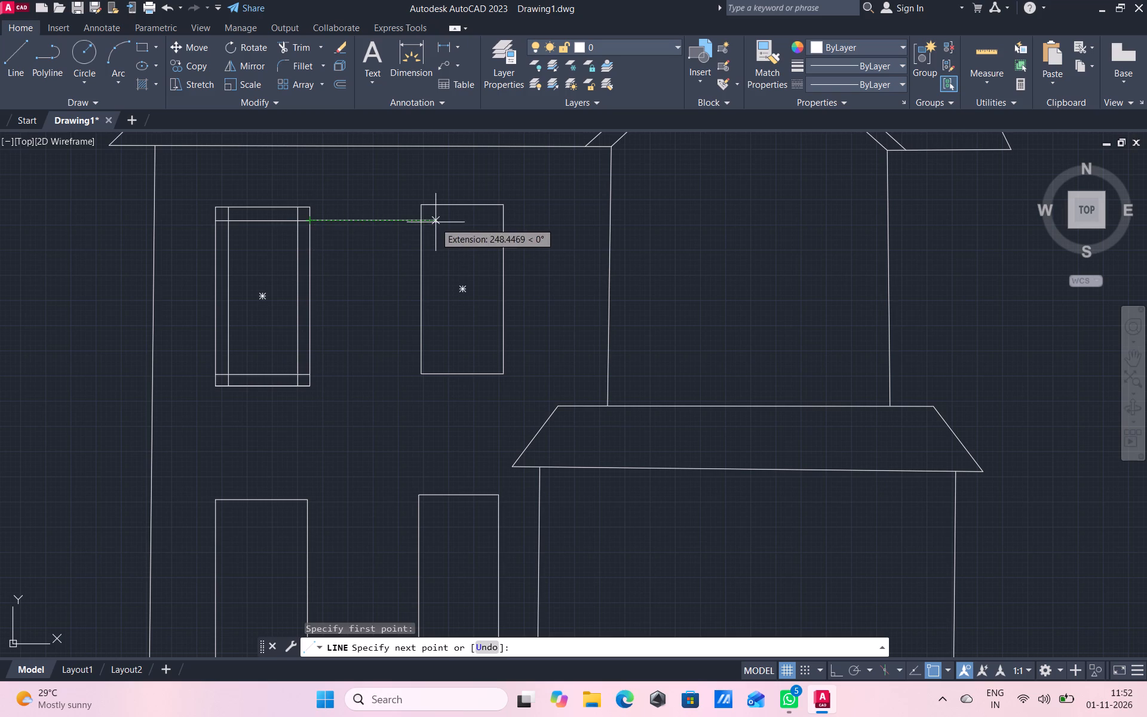
left_click(502, 222)
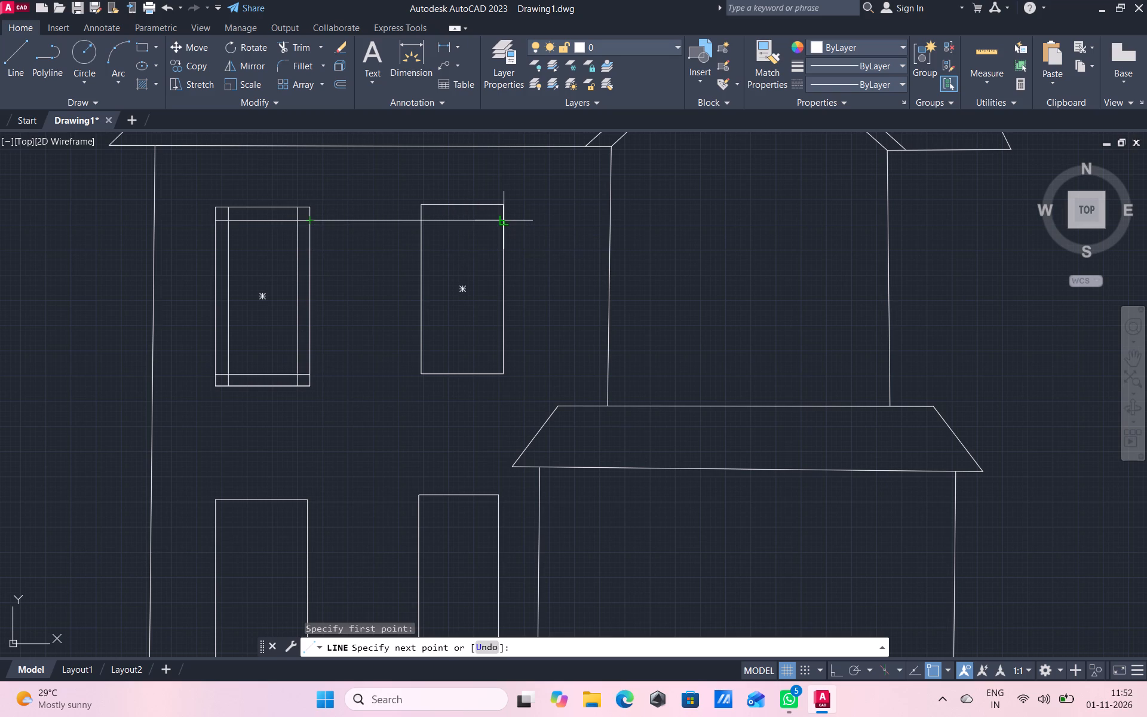
right_click(565, 240)
left_click(611, 268)
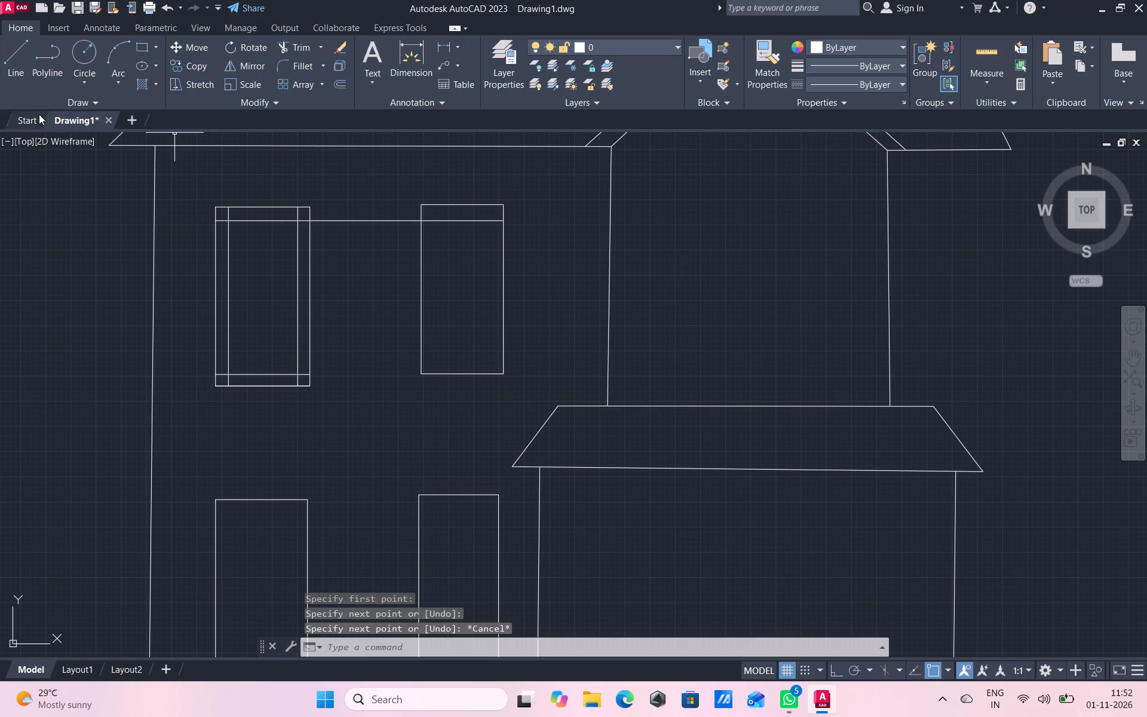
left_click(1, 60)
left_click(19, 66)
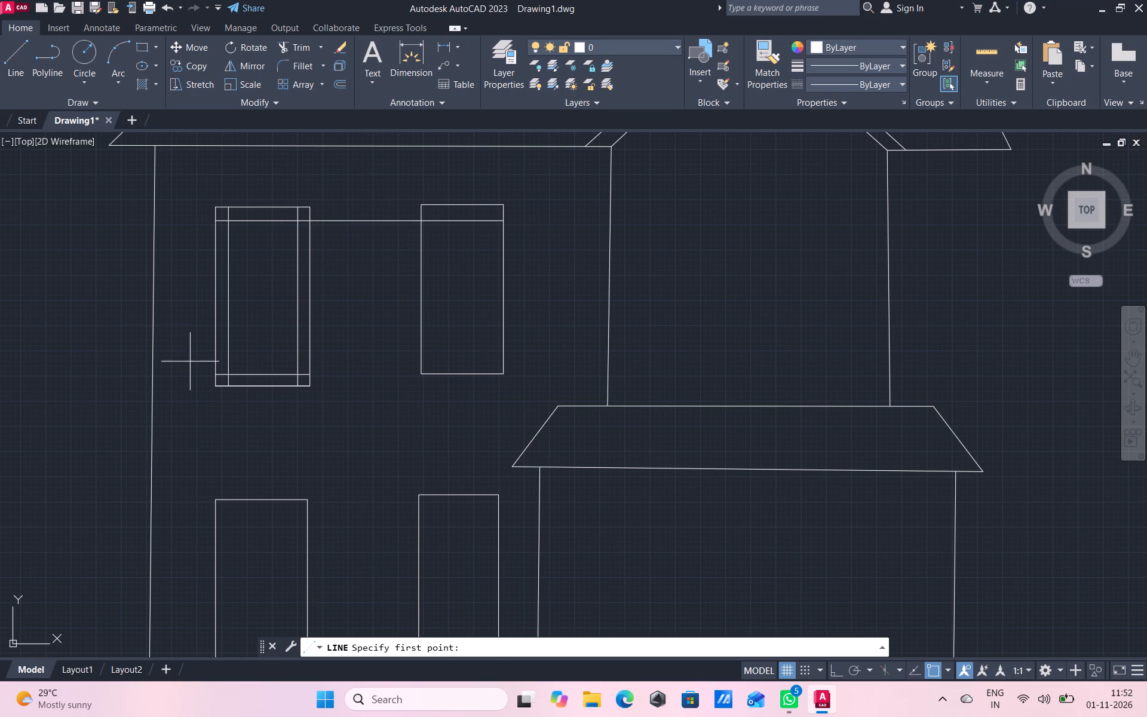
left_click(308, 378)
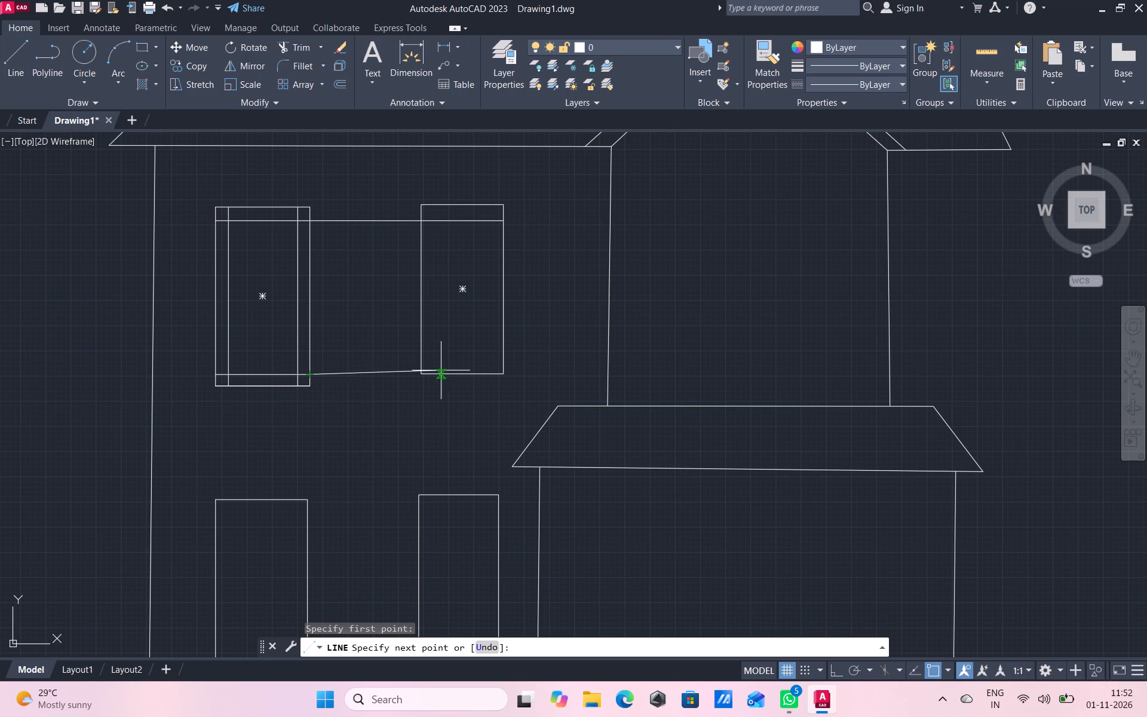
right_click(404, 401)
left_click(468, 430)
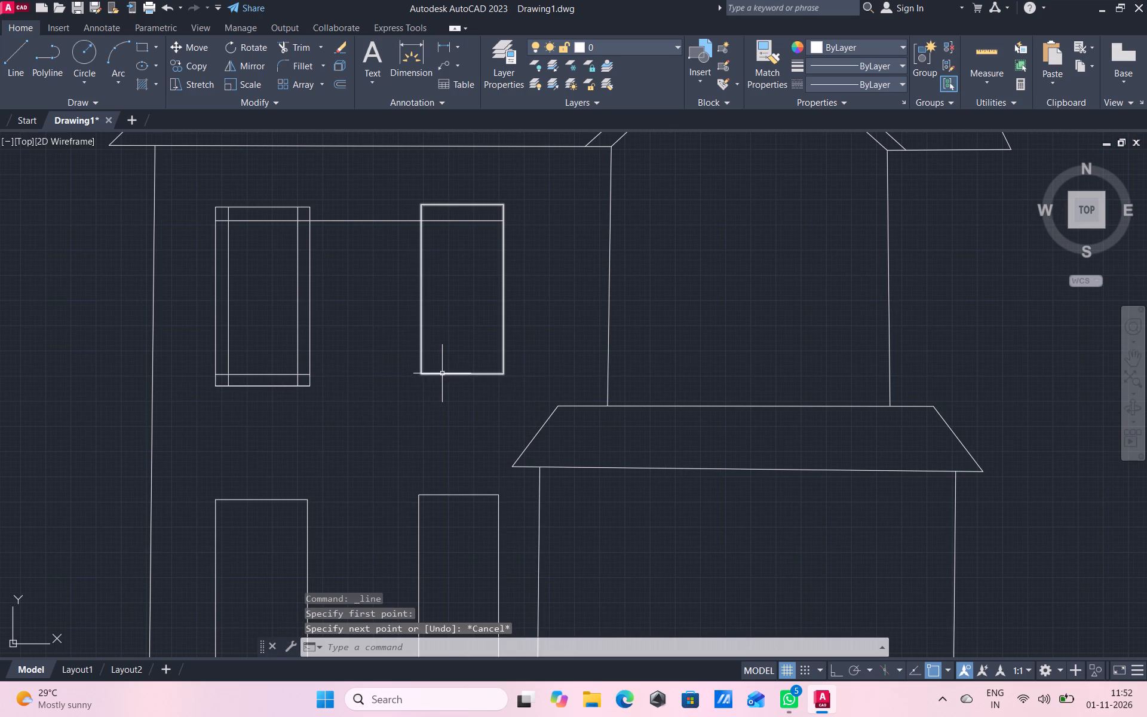
Draw a horizontal frame line across the neighbouring upper window, just above its bottom edge.
left_click(14, 51)
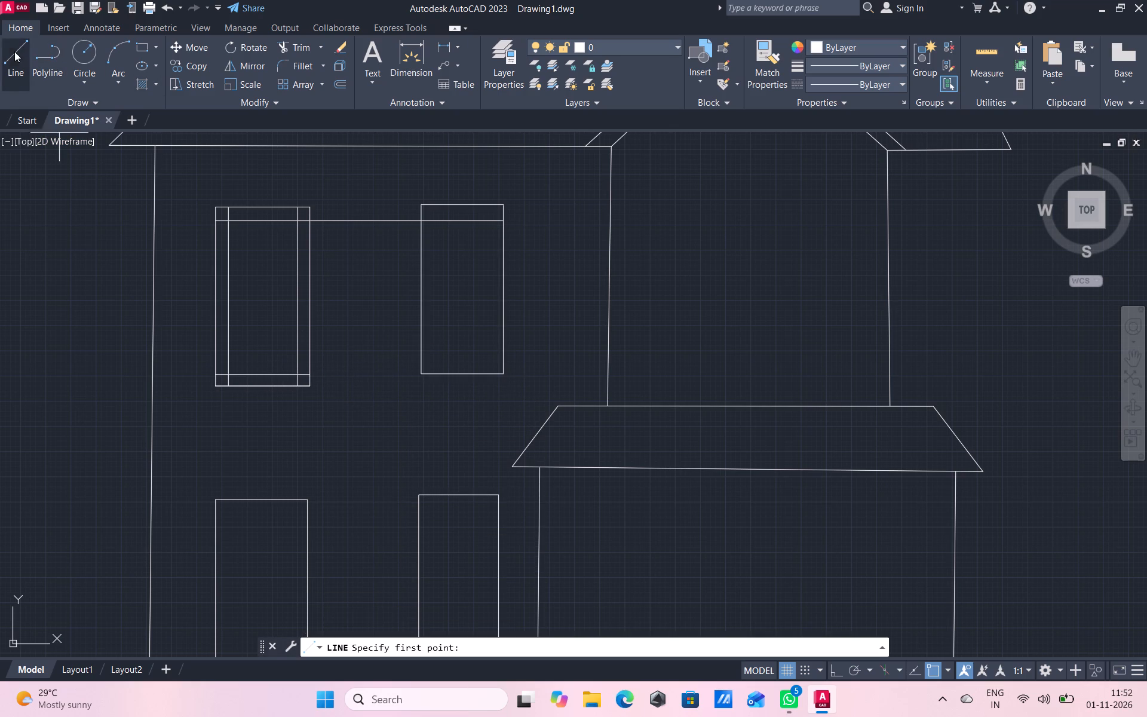
left_click(421, 359)
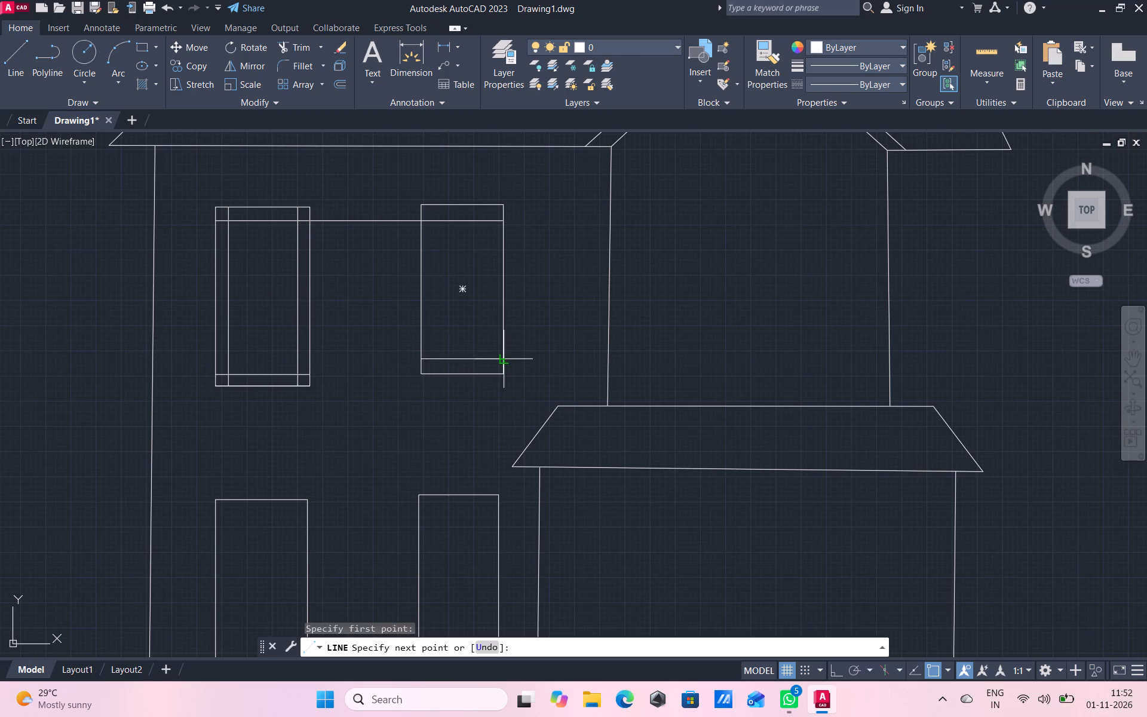
left_click(503, 360)
right_click(546, 360)
left_click(587, 385)
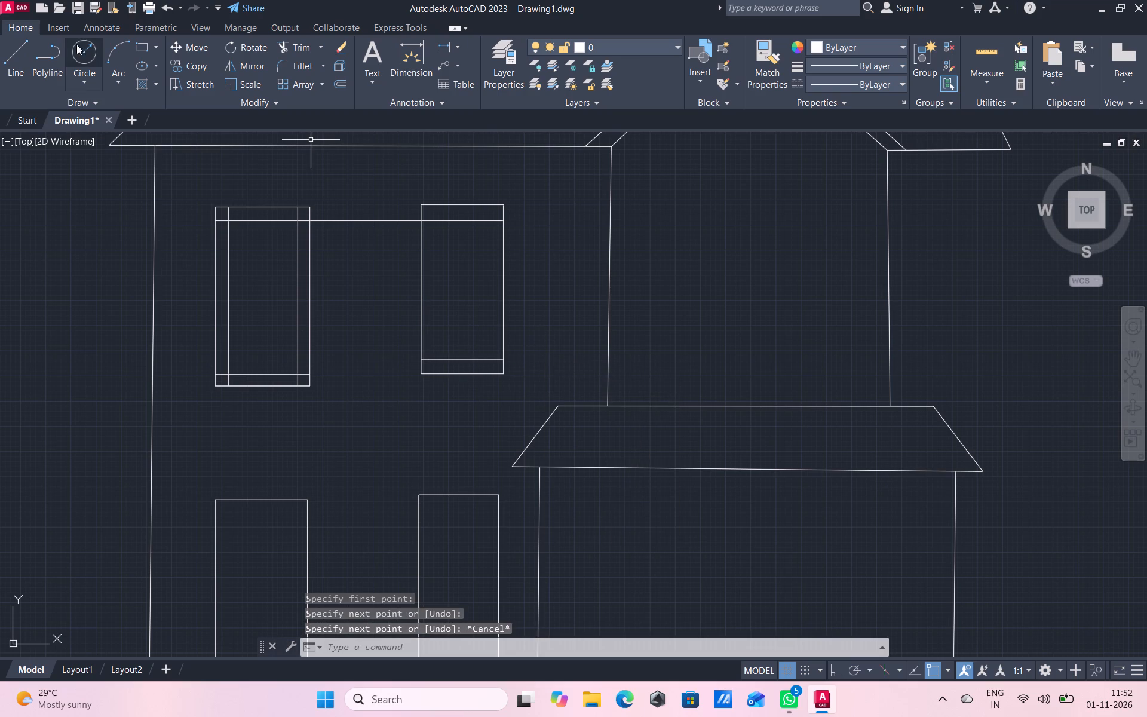
Draw two vertical frame lines from top to bottom of the neighbouring upper window, one just inside each side edge.
left_click(23, 57)
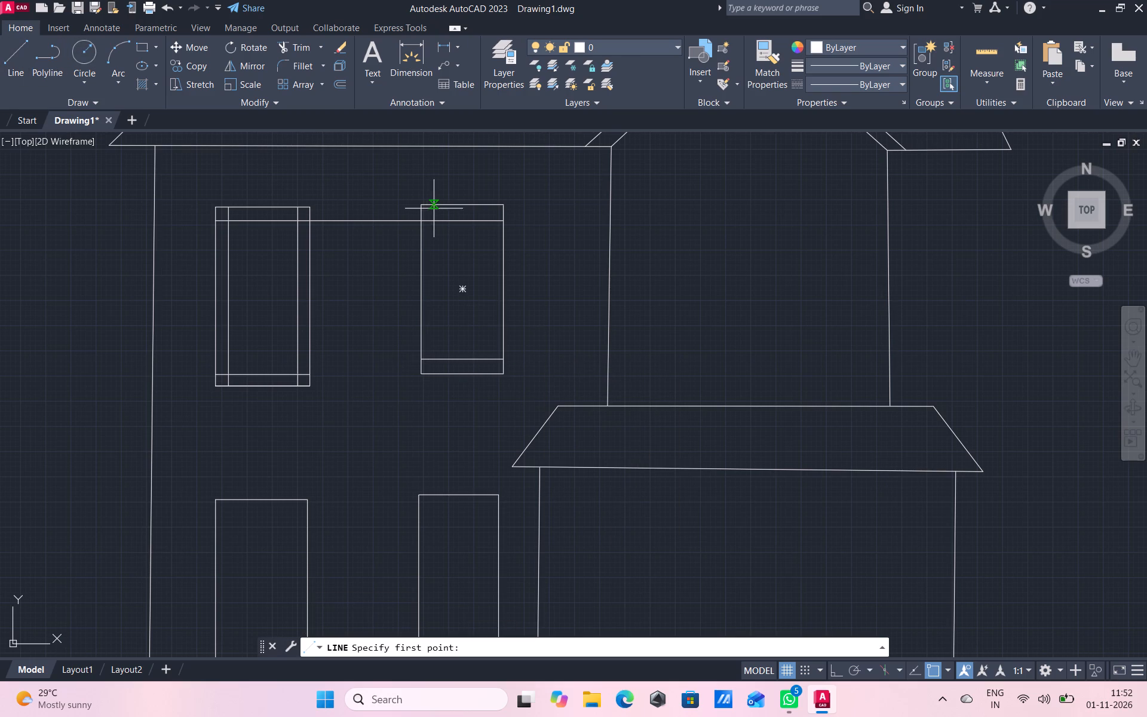
left_click(431, 205)
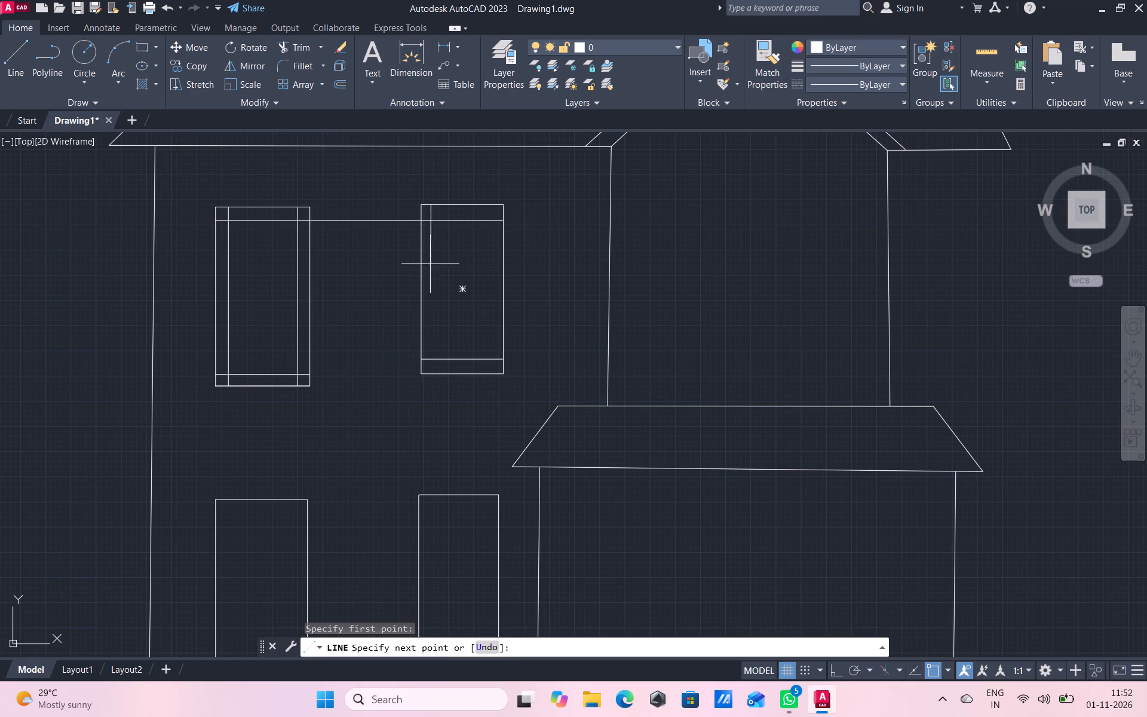
left_click(432, 371)
right_click(410, 399)
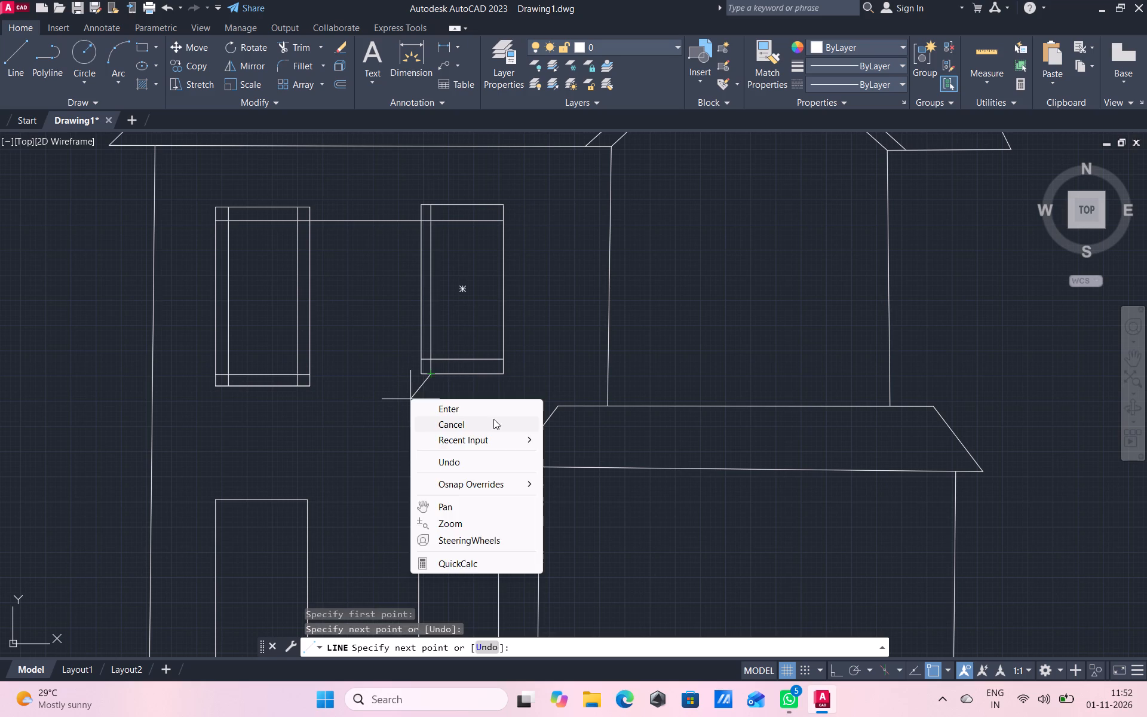
left_click(493, 422)
left_click(8, 53)
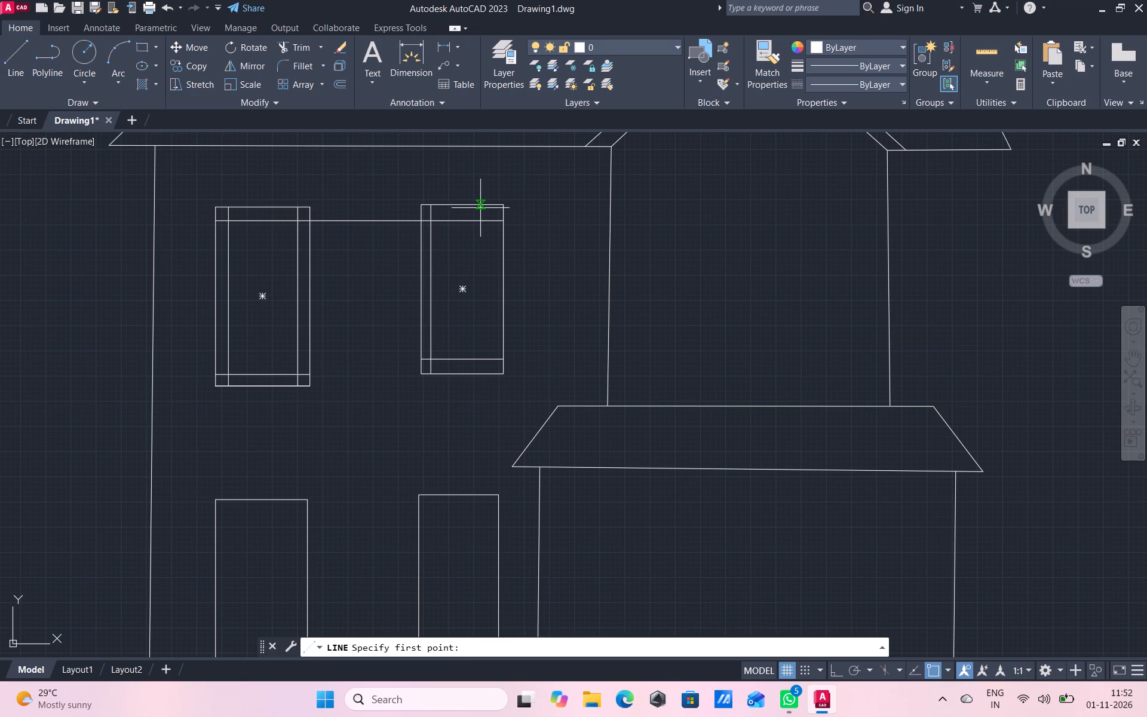
scroll(486, 207, "up", 1)
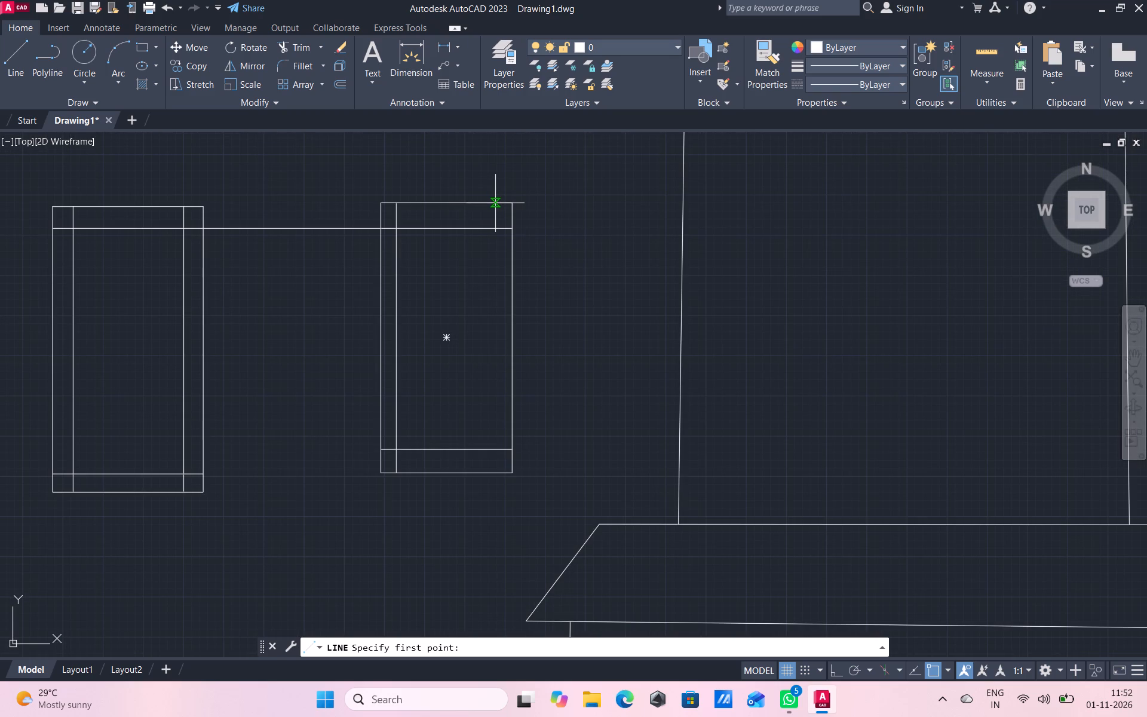
left_click(497, 203)
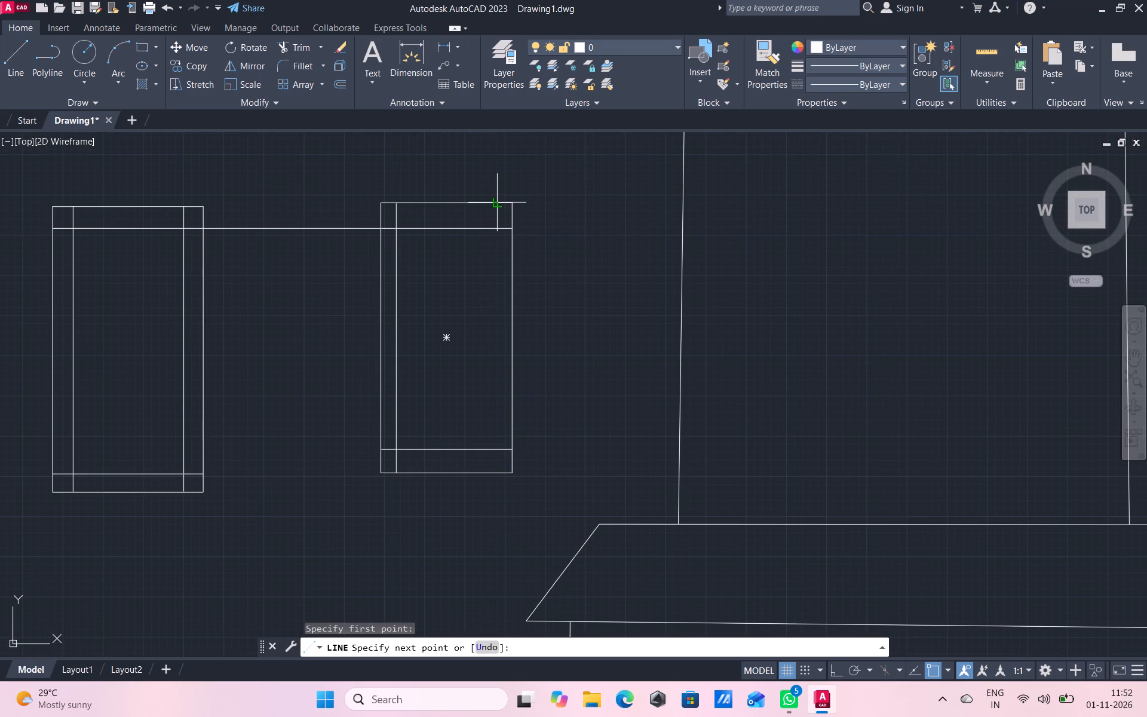
left_click(496, 471)
right_click(478, 519)
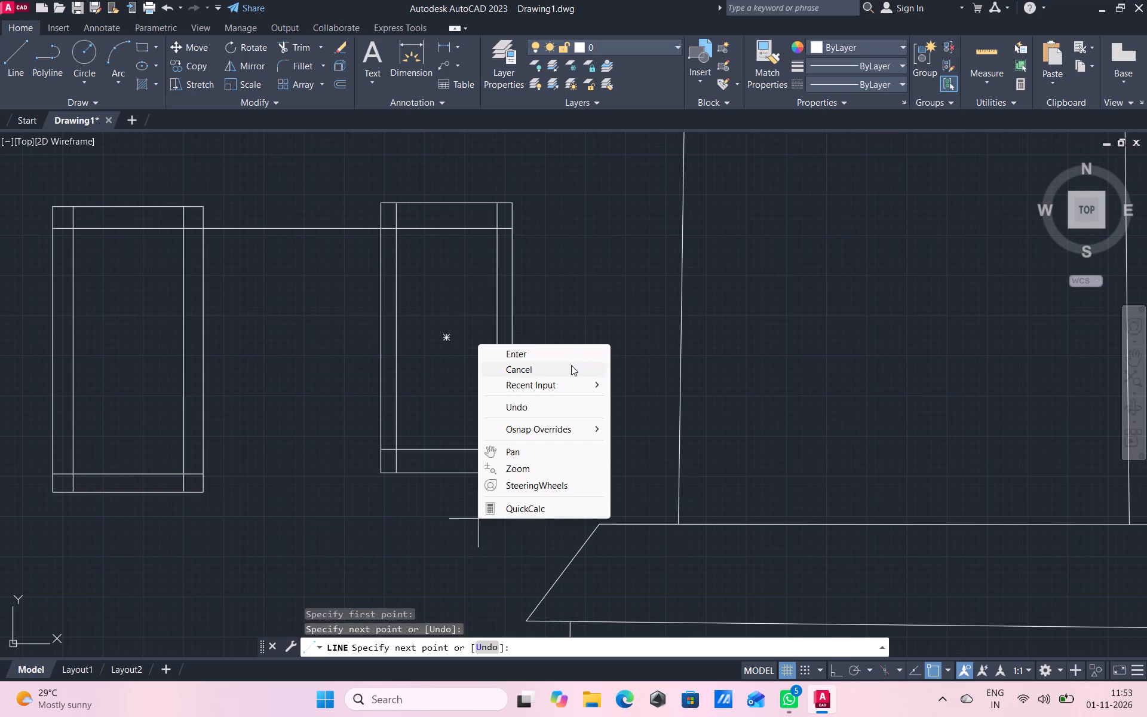
left_click(571, 365)
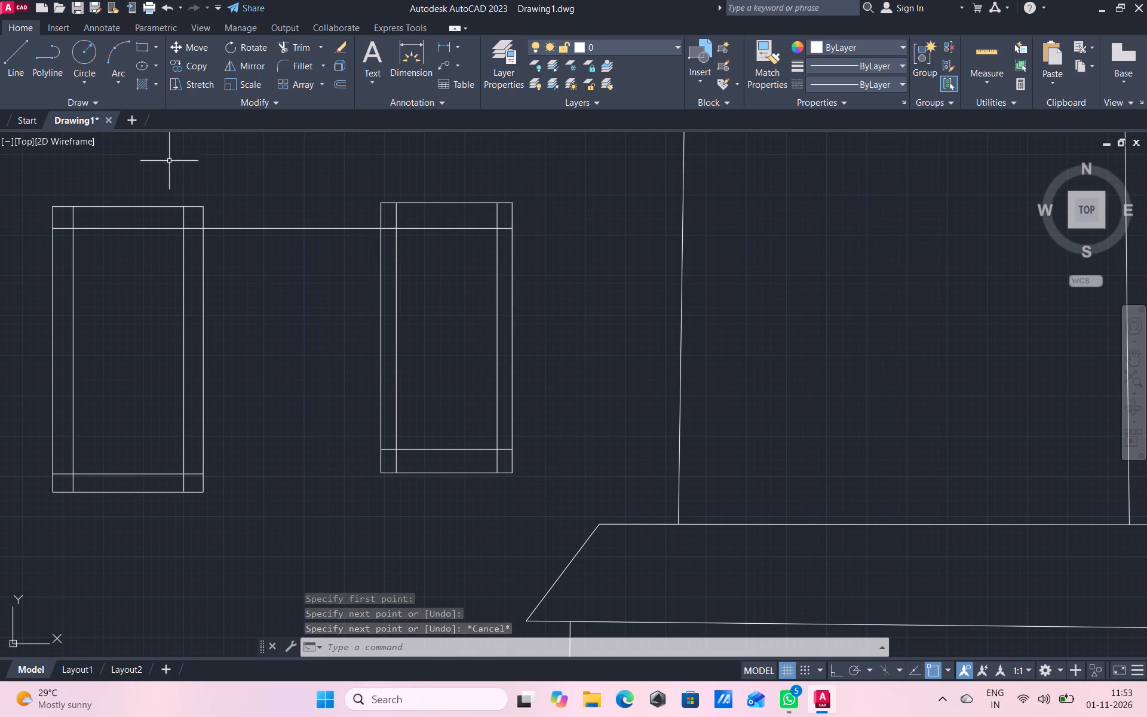
Trim the neighbouring upper window's overrunning frame line ends and the connecting line between both windows, leaving a clean inner rectangle.
left_click(296, 47)
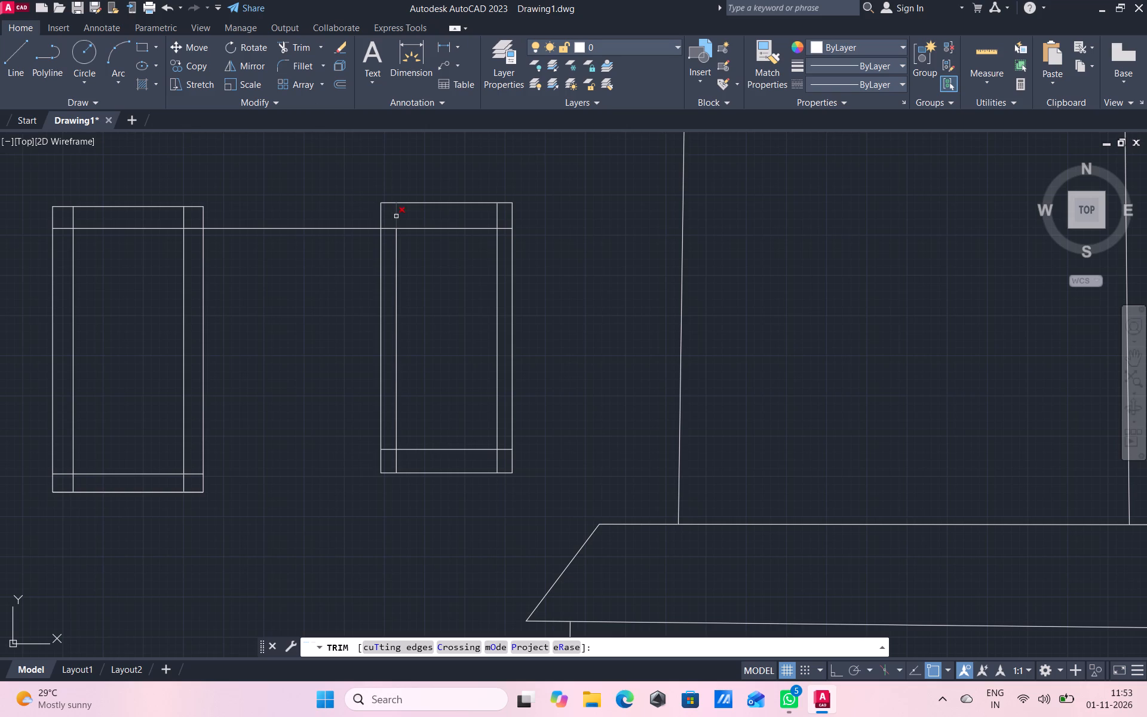
left_click(395, 216)
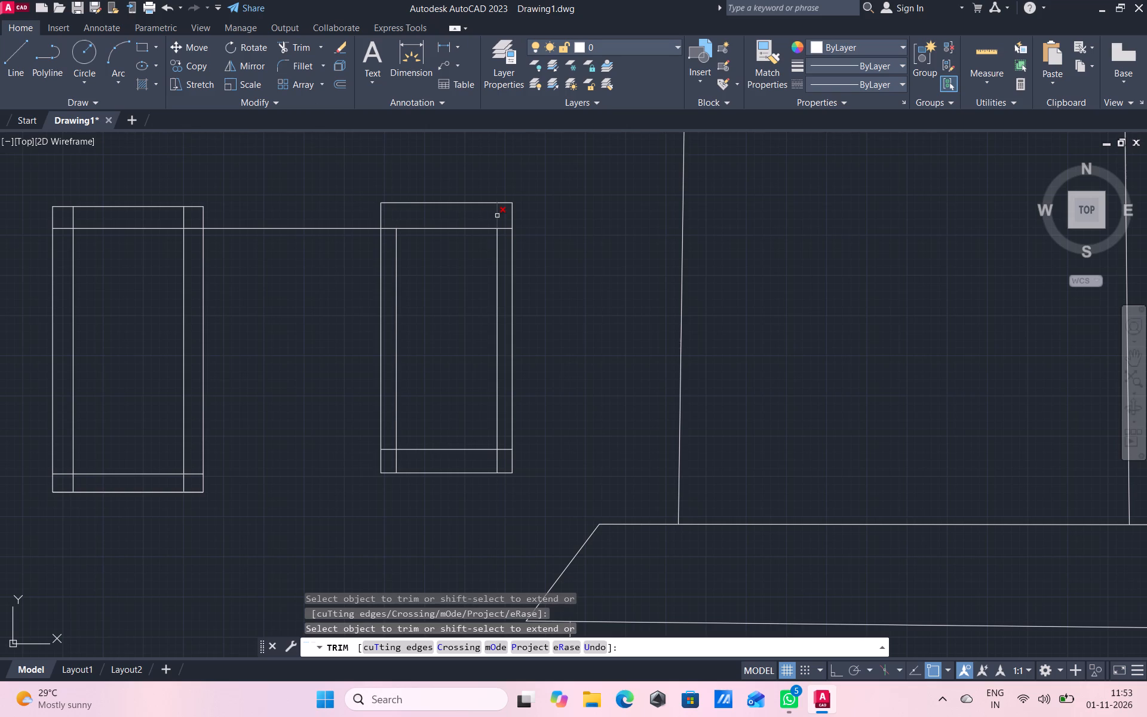
left_click(497, 216)
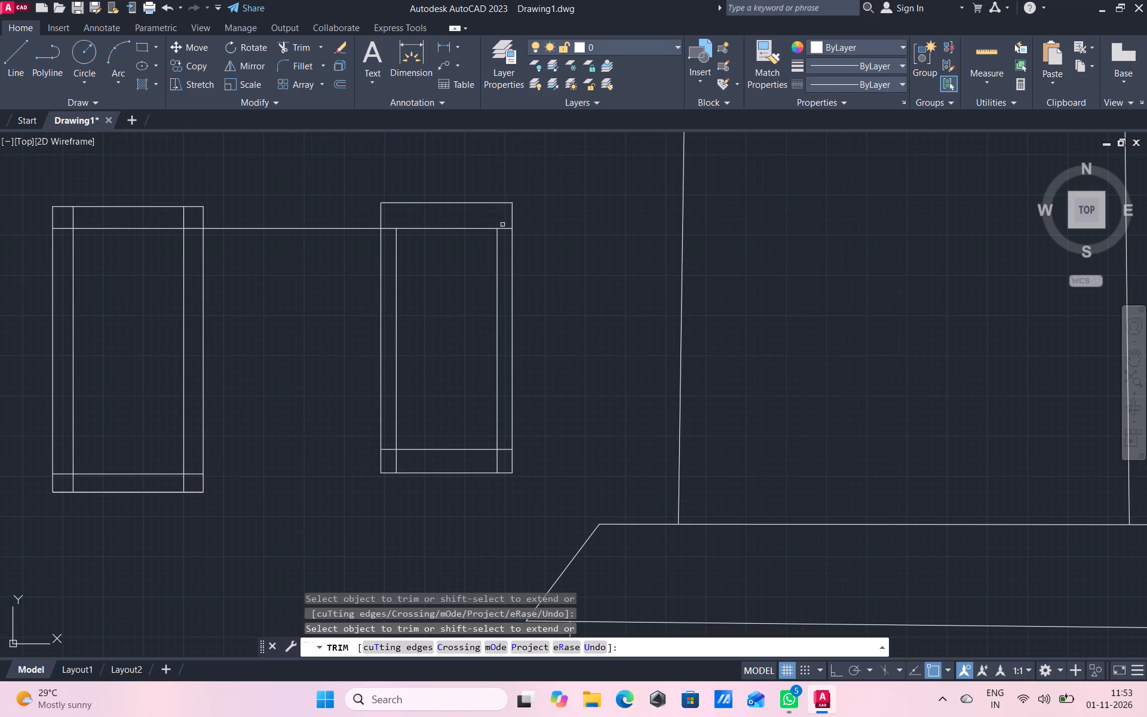
left_click_drag(504, 229, 504, 235)
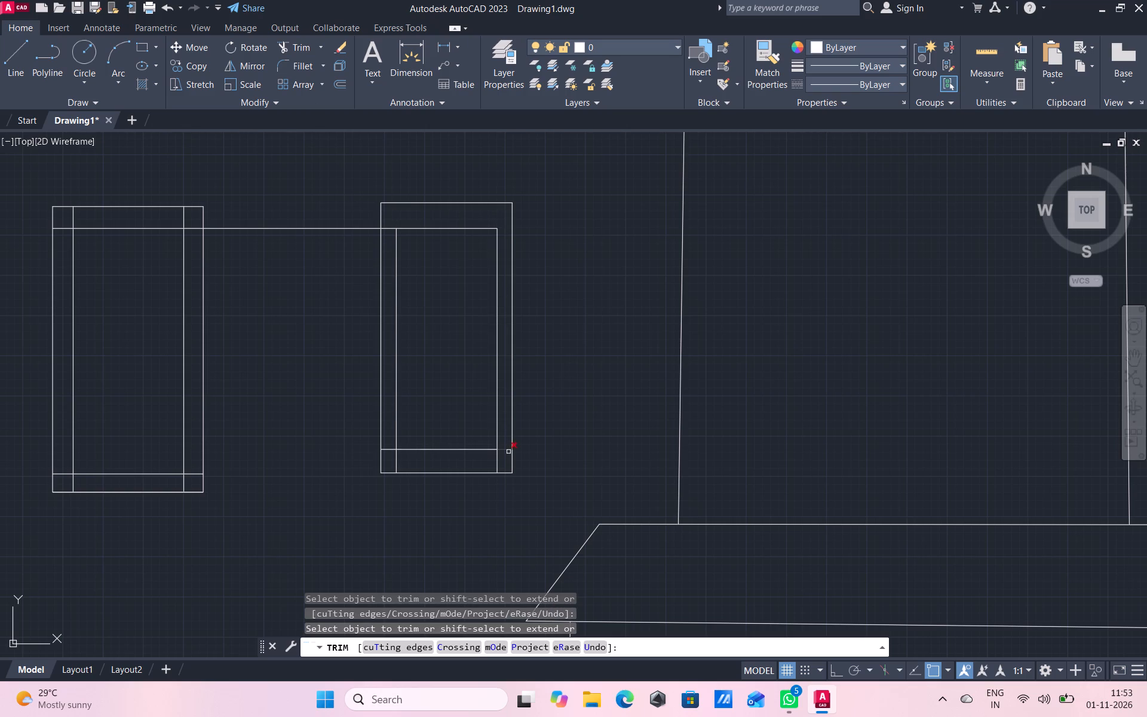
left_click(504, 449)
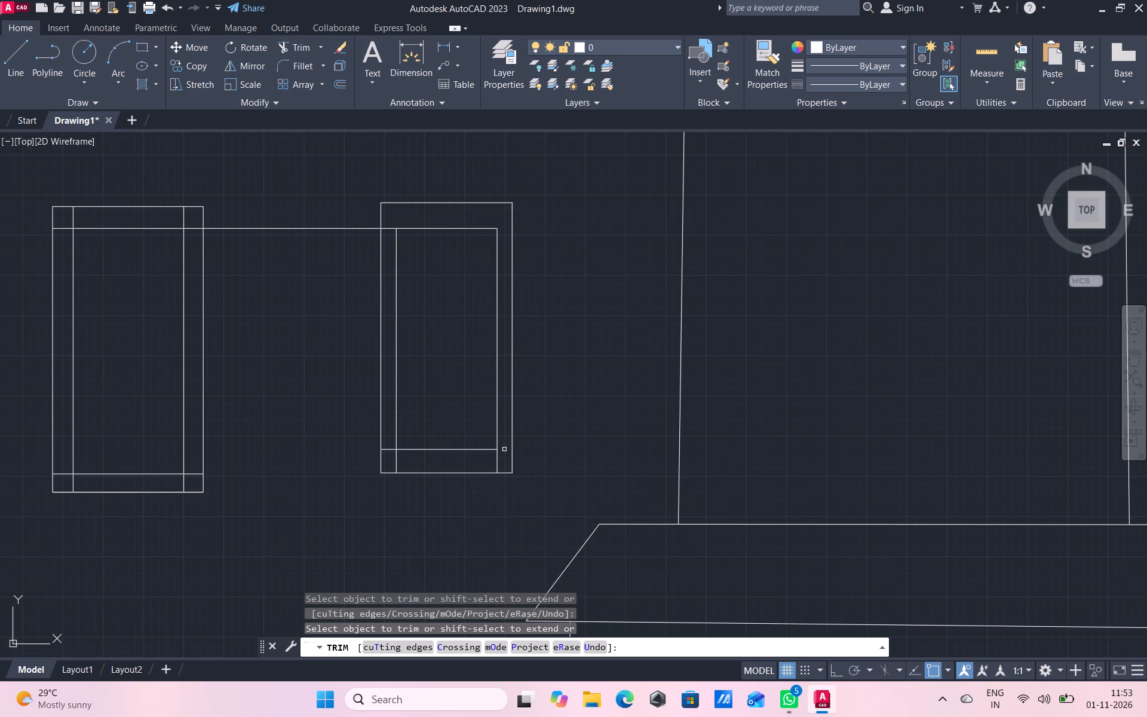
left_click(499, 460)
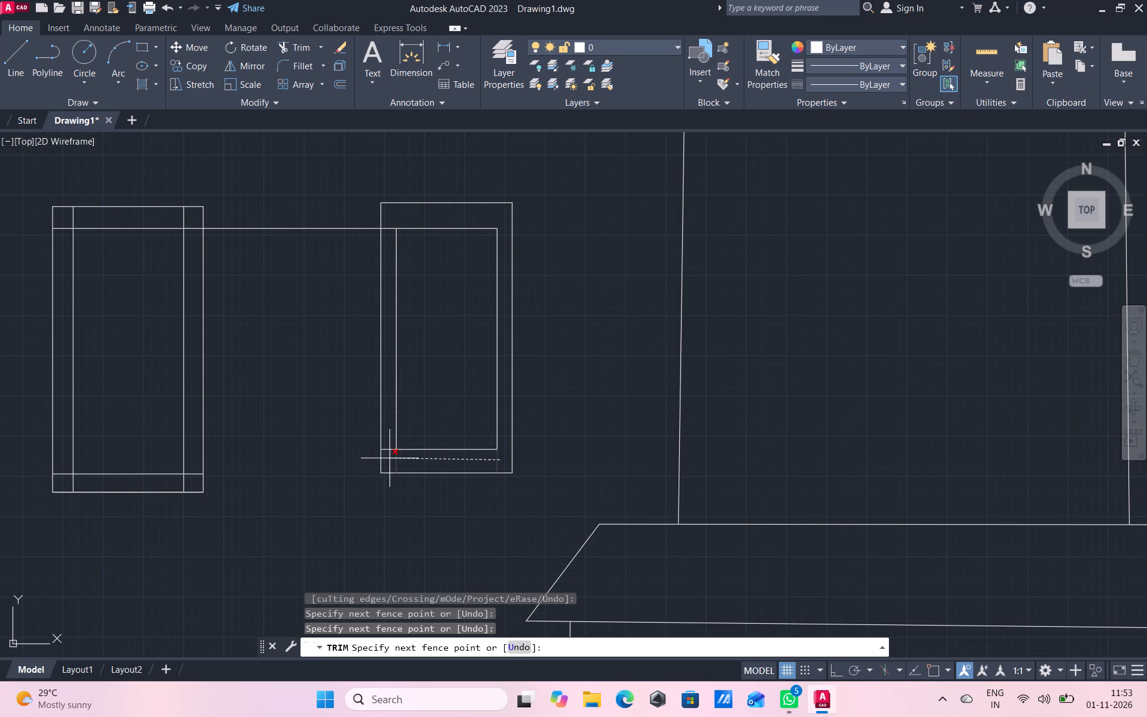
left_click(390, 458)
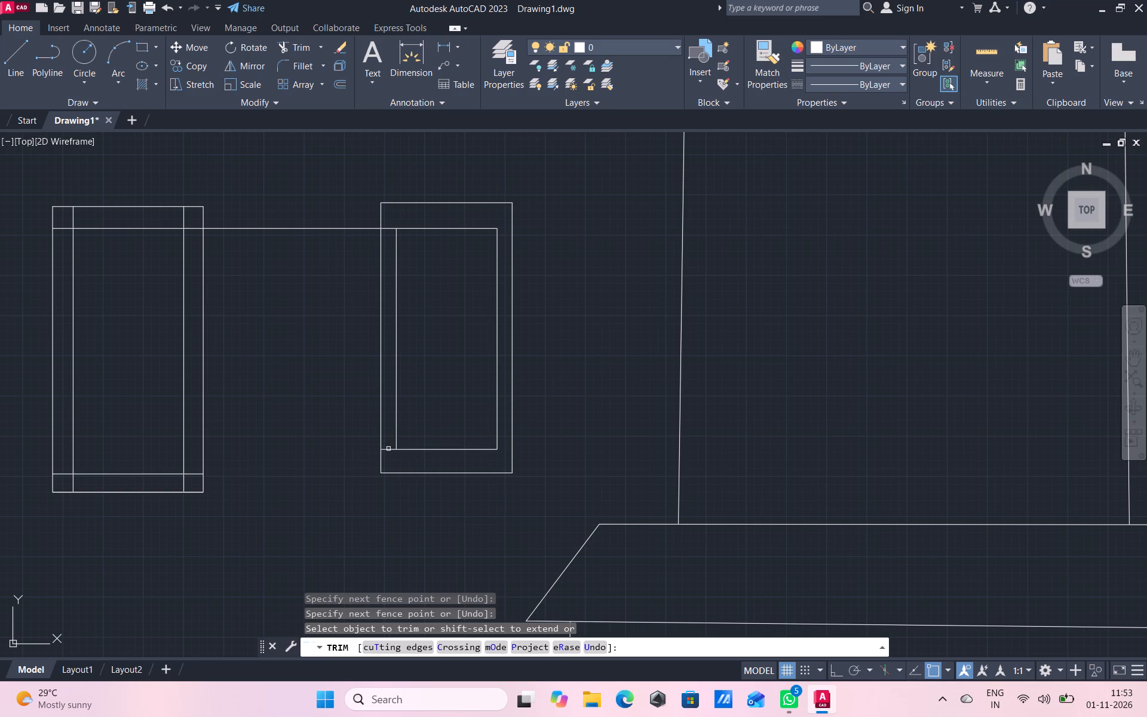
left_click(388, 450)
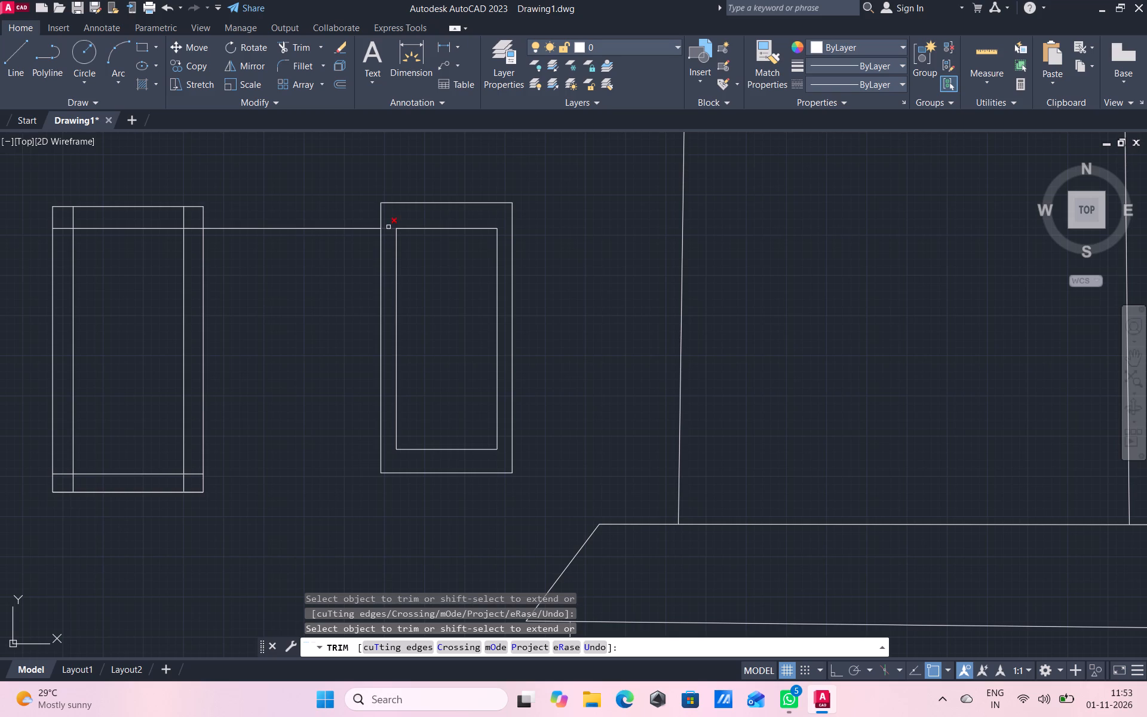
left_click(388, 227)
left_click(336, 229)
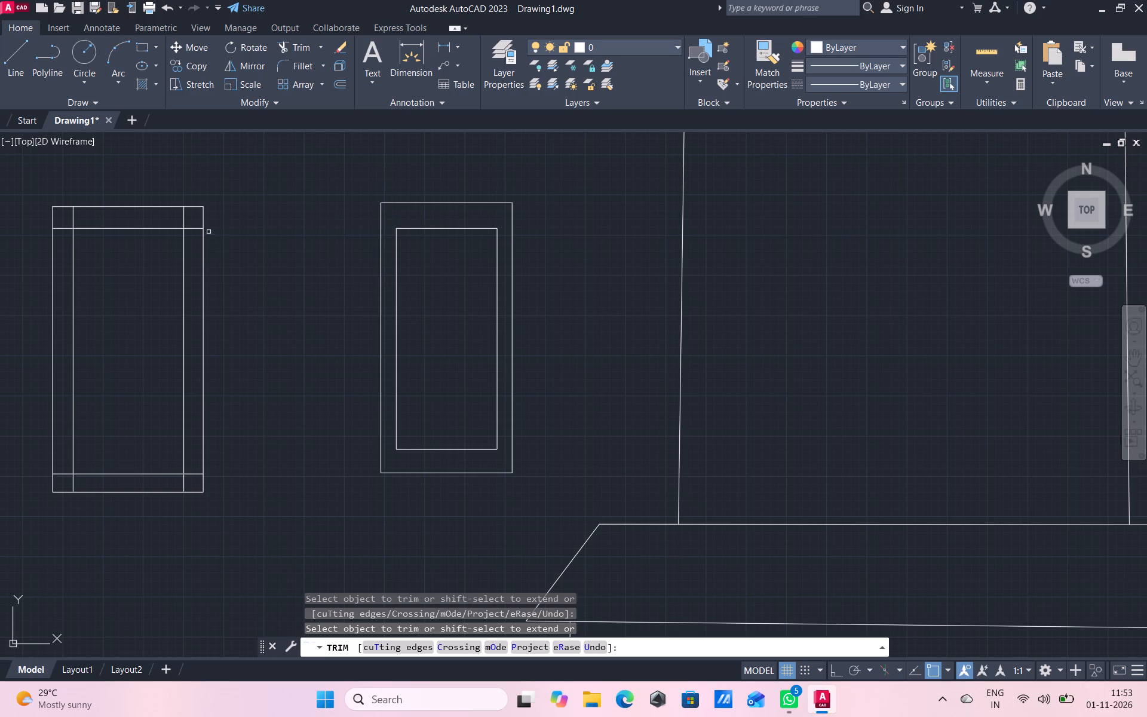
Trim the overrunning frame line ends at all four corners of the outer-left upper window, leaving a clean inner rectangle.
left_click(195, 230)
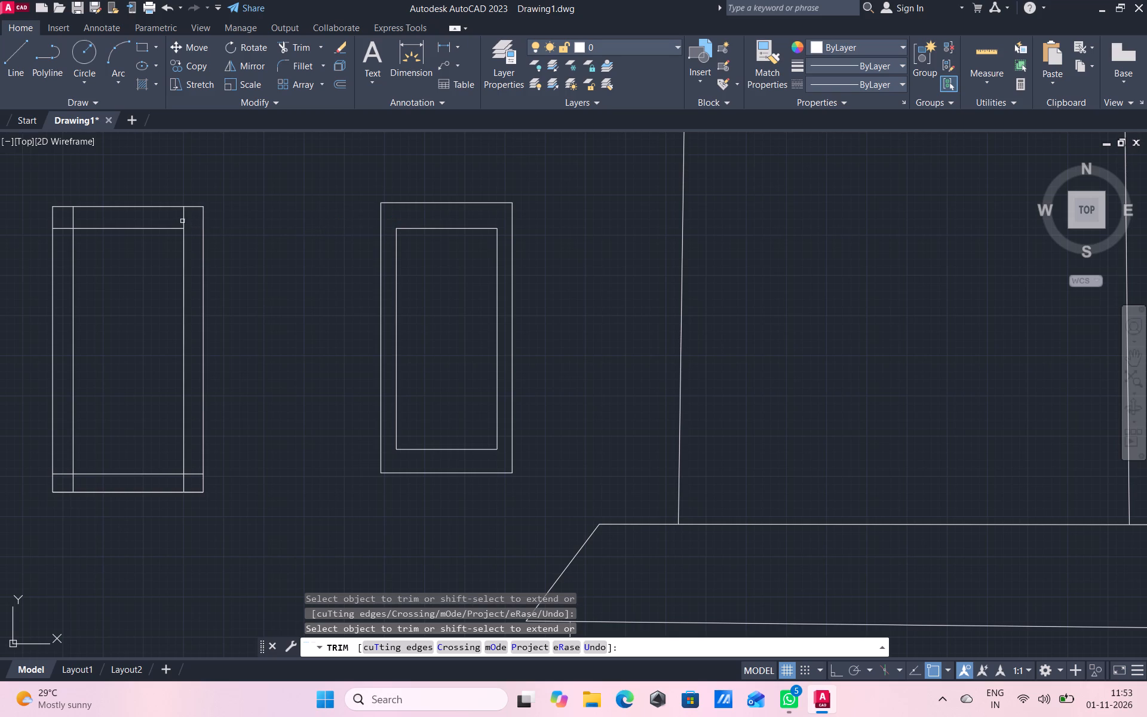
left_click(183, 219)
left_click_drag(76, 215, 69, 221)
left_click(63, 228)
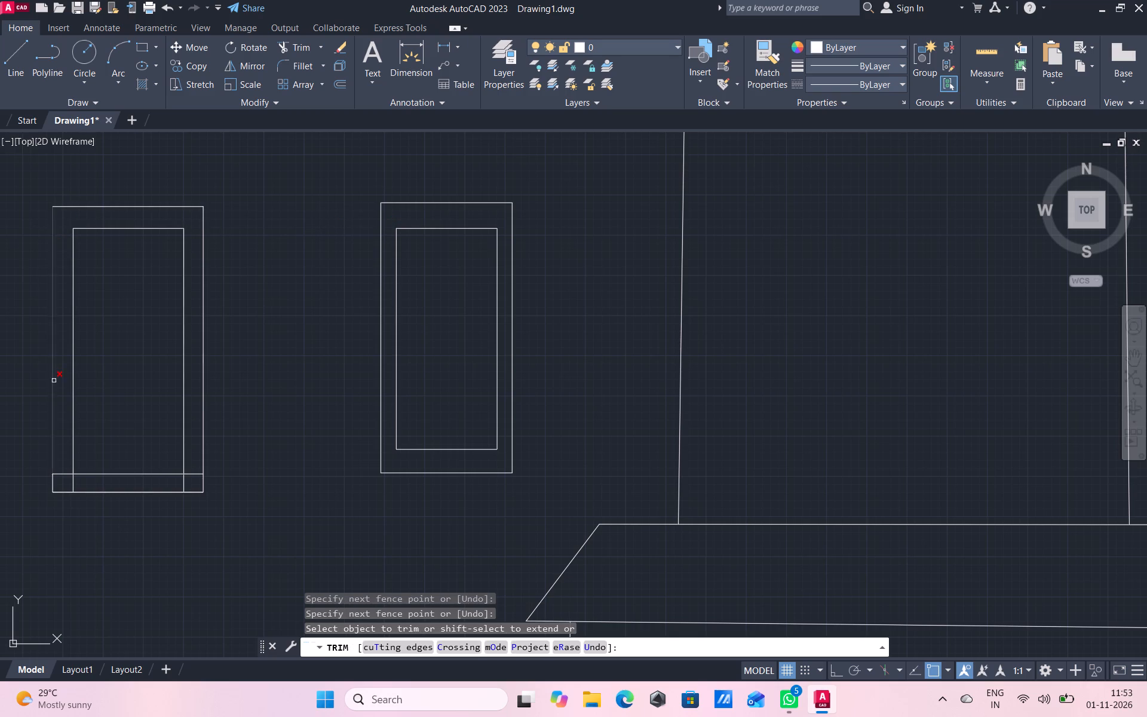
left_click_drag(63, 461, 68, 485)
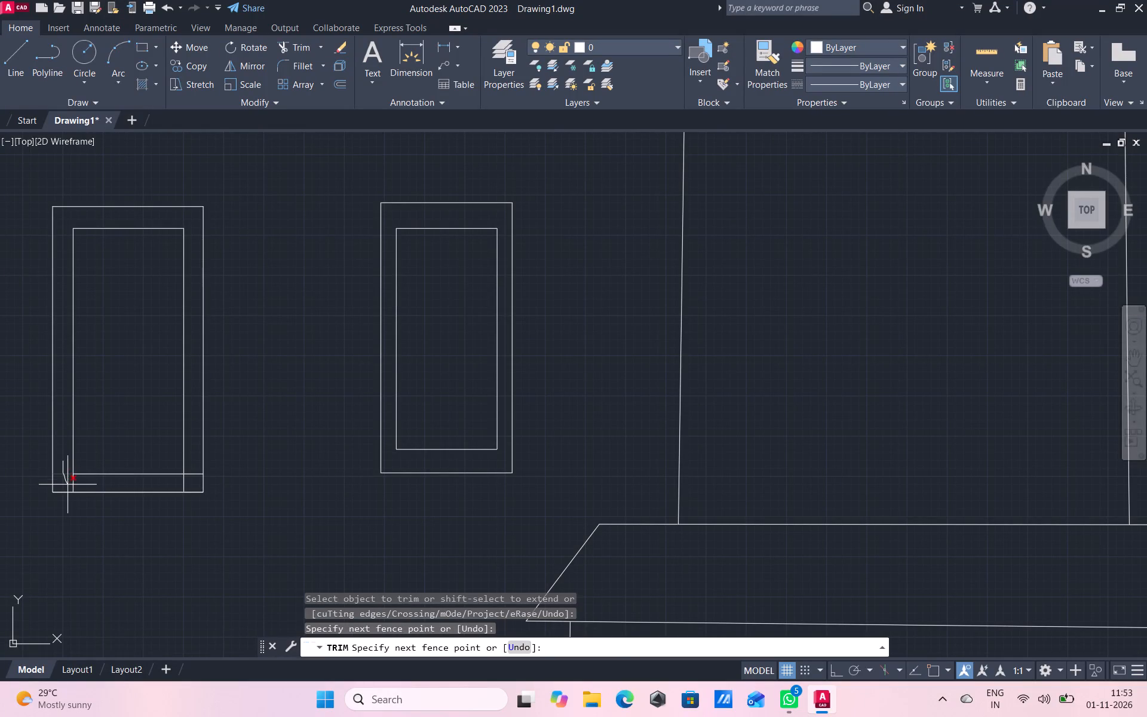
left_click_drag(68, 485, 186, 483)
left_click_drag(186, 483, 192, 471)
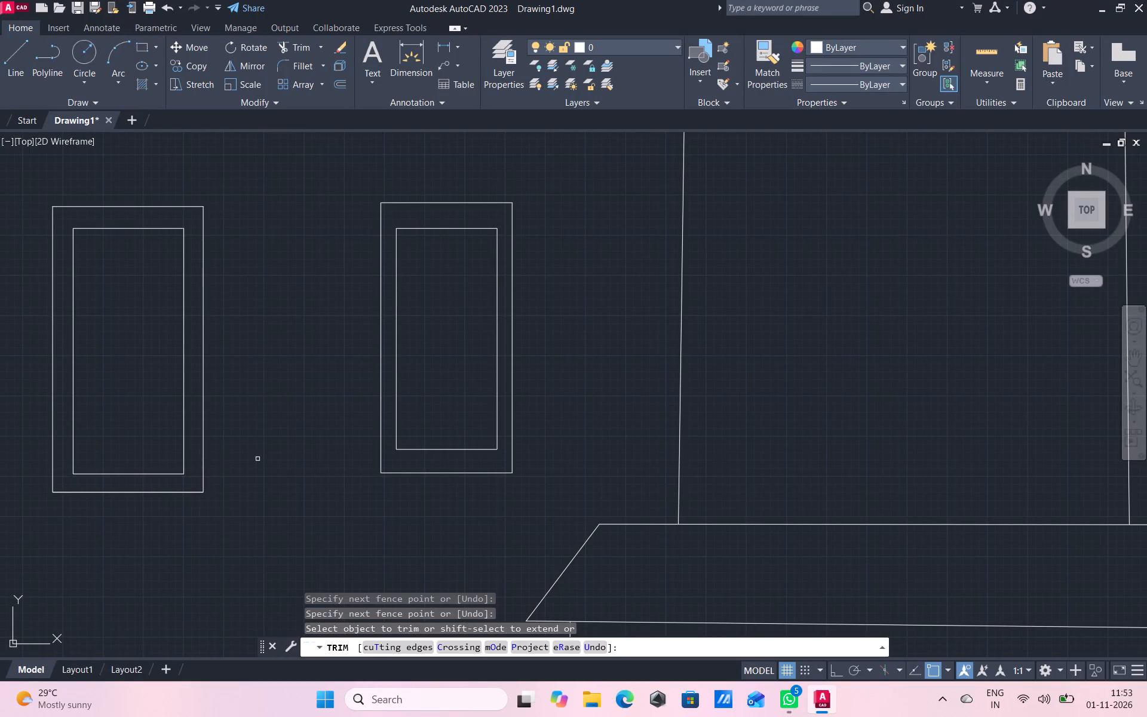
scroll(274, 233, "down", 2)
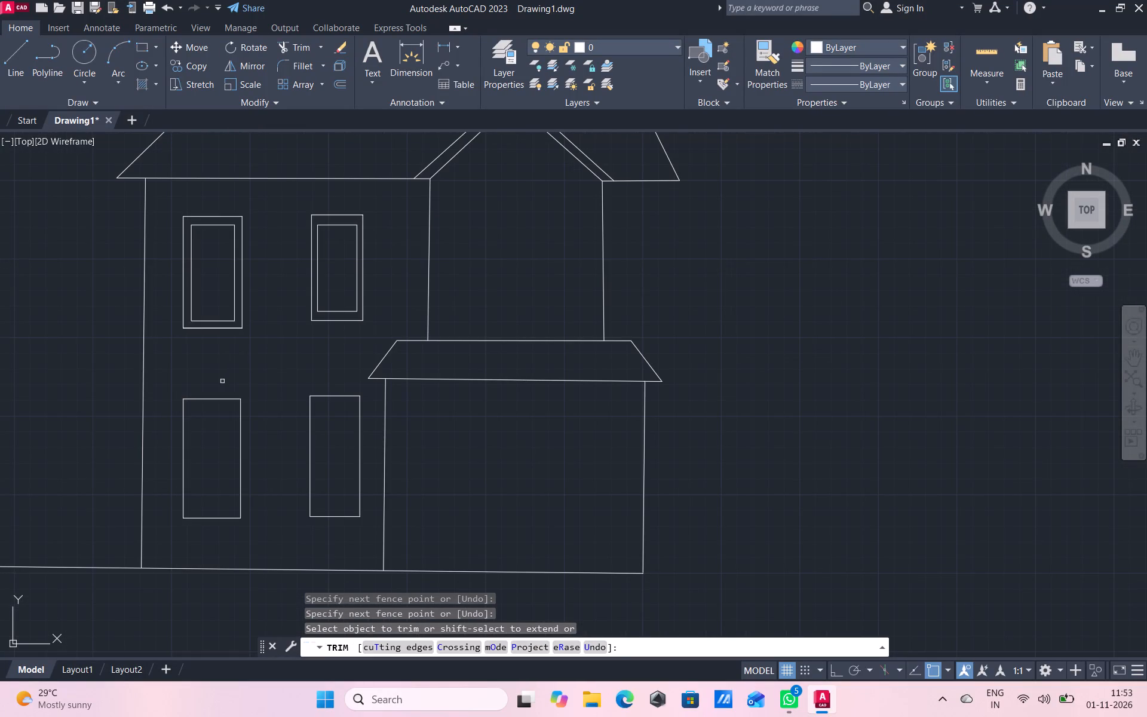
right_click(235, 348)
left_click(289, 373)
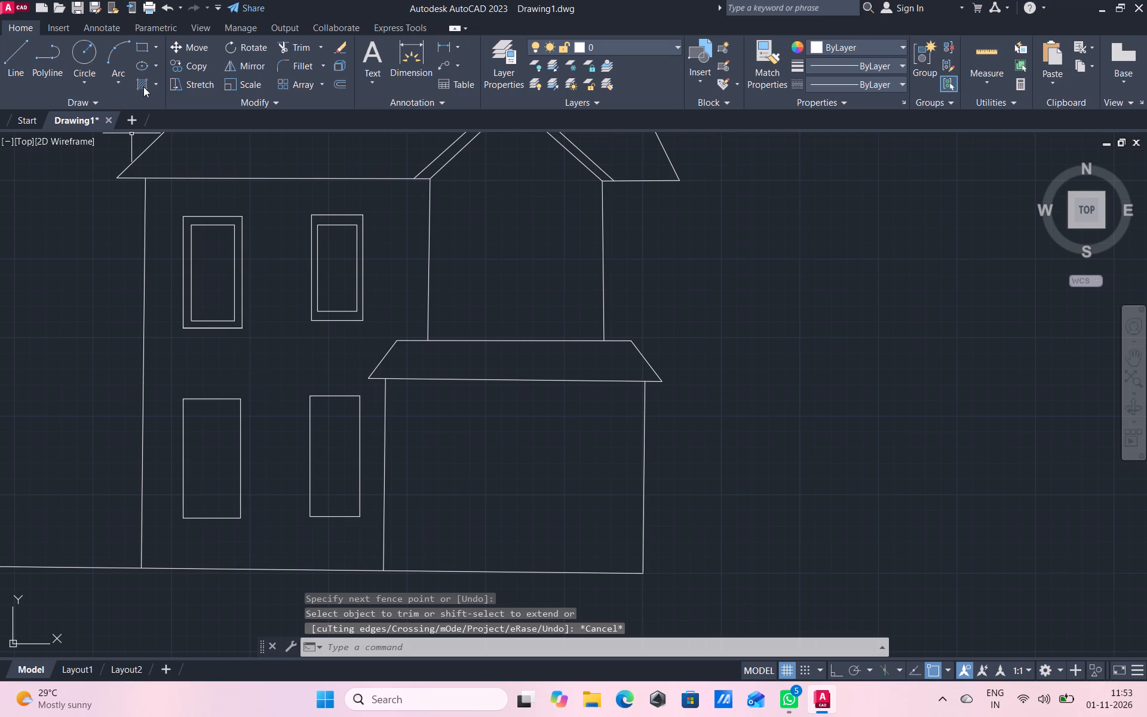
Draw a horizontal frame line across the outer-left lower window, just below its top edge.
left_click(19, 58)
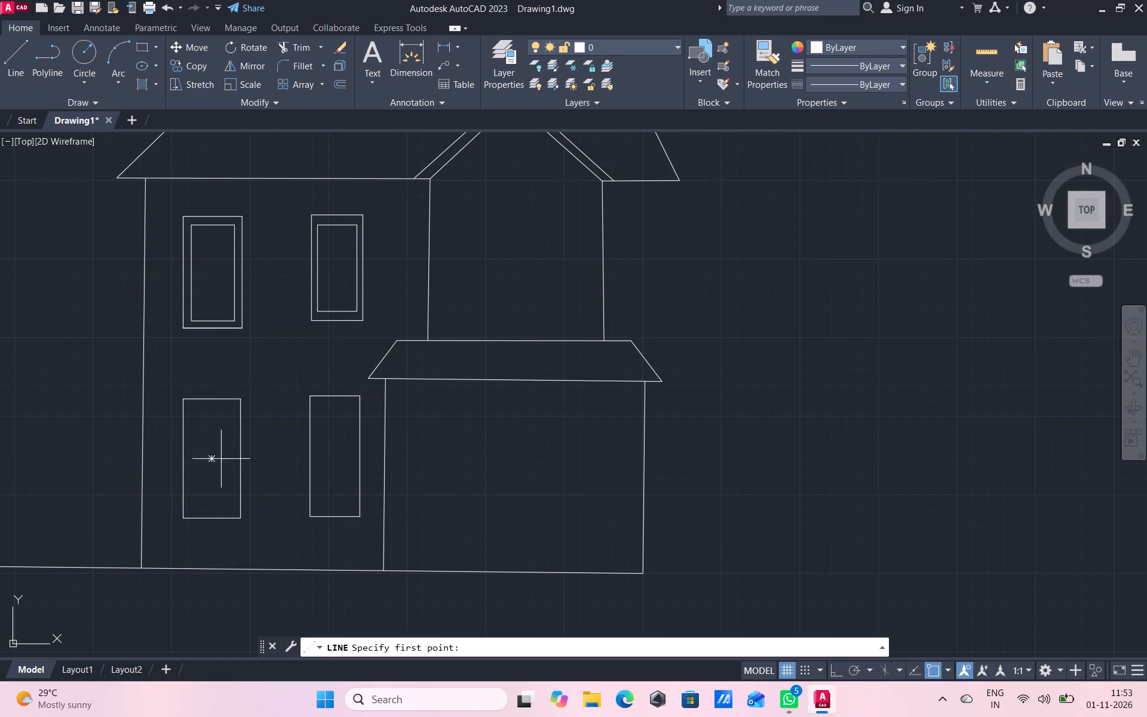
scroll(189, 334, "down", 2)
scroll(194, 376, "up", 1)
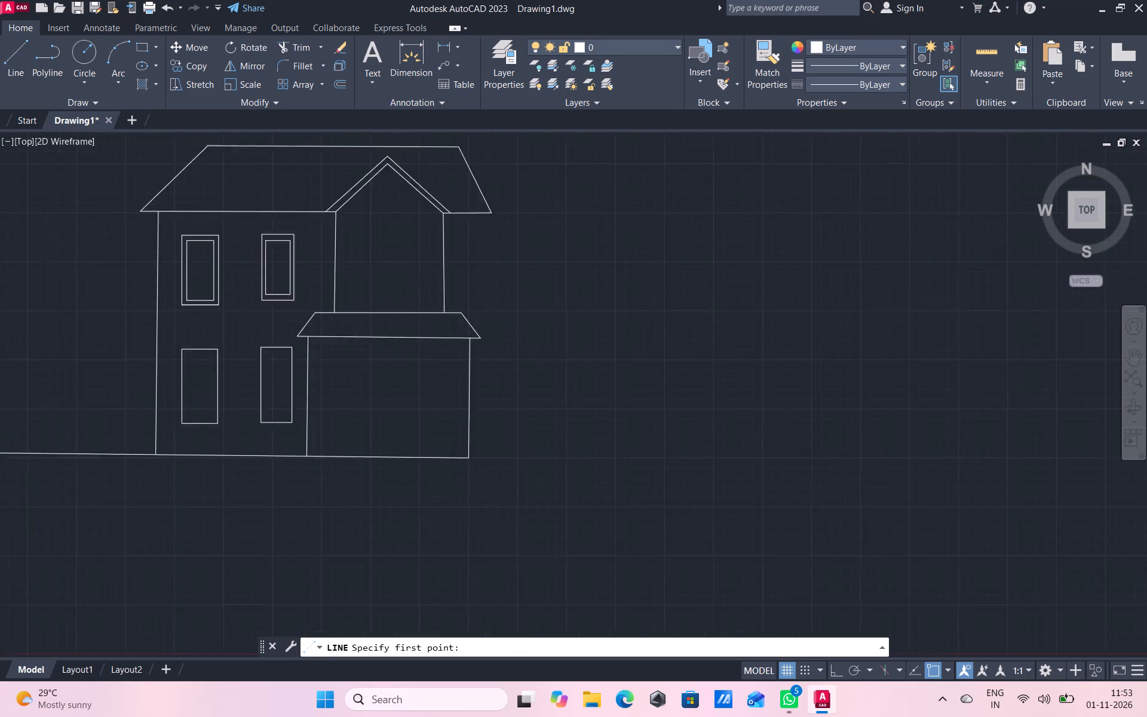
scroll(194, 376, "up", 2)
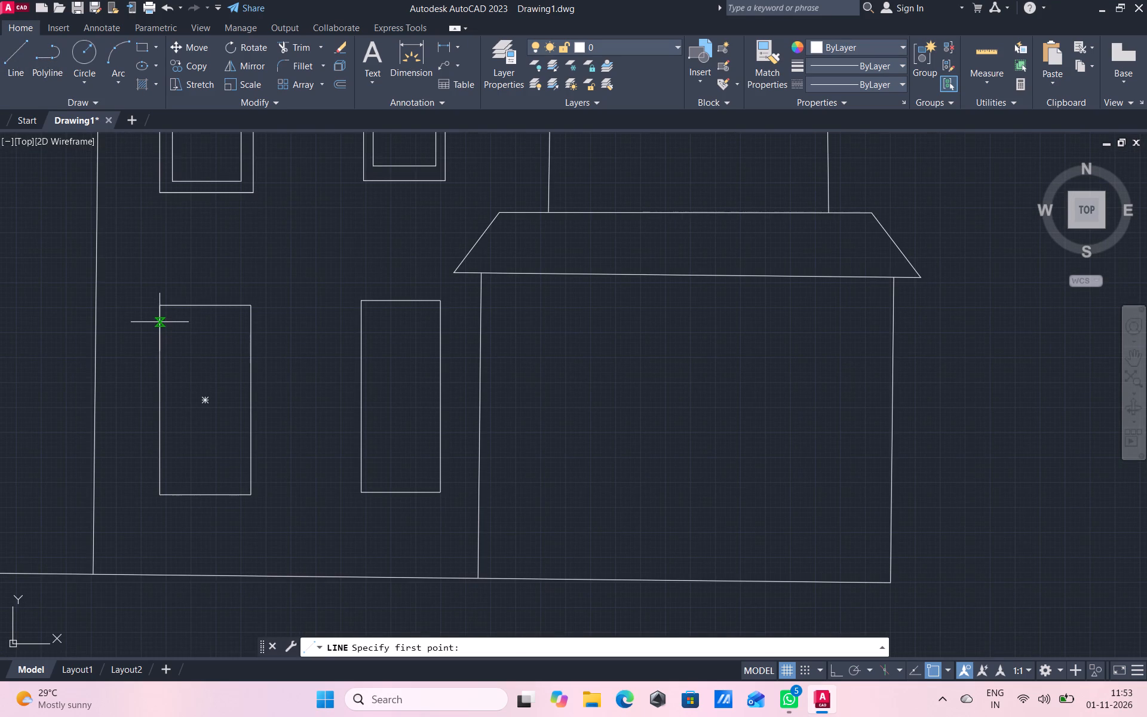
left_click(160, 318)
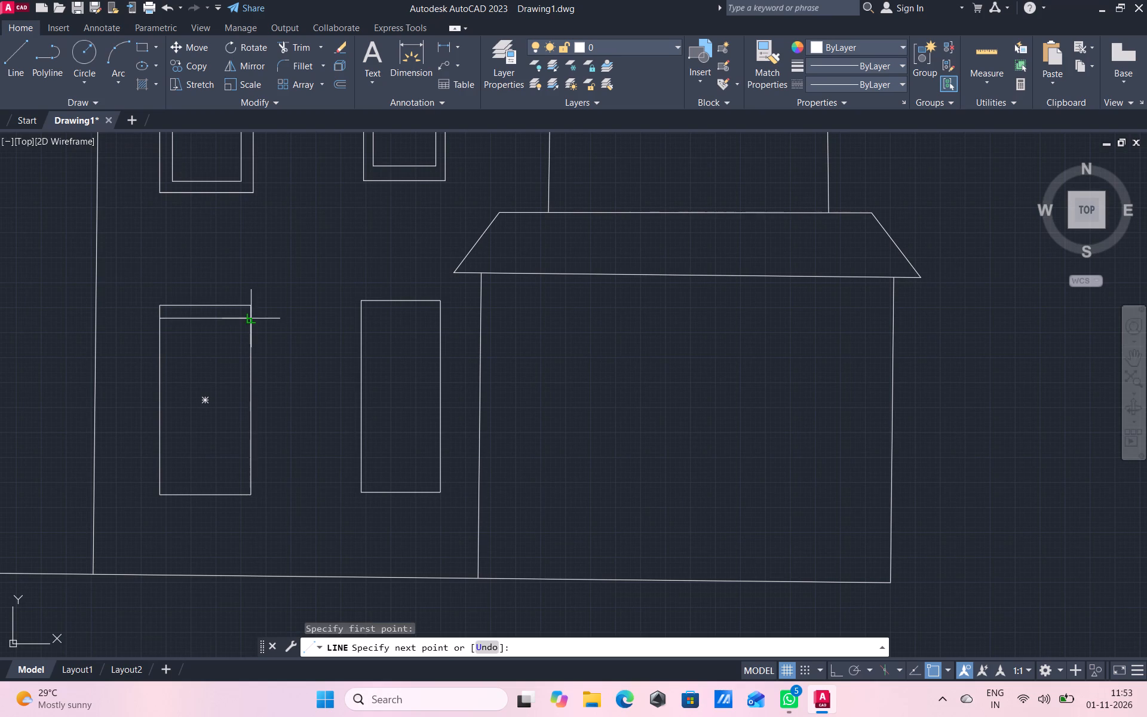
left_click(248, 321)
right_click(277, 373)
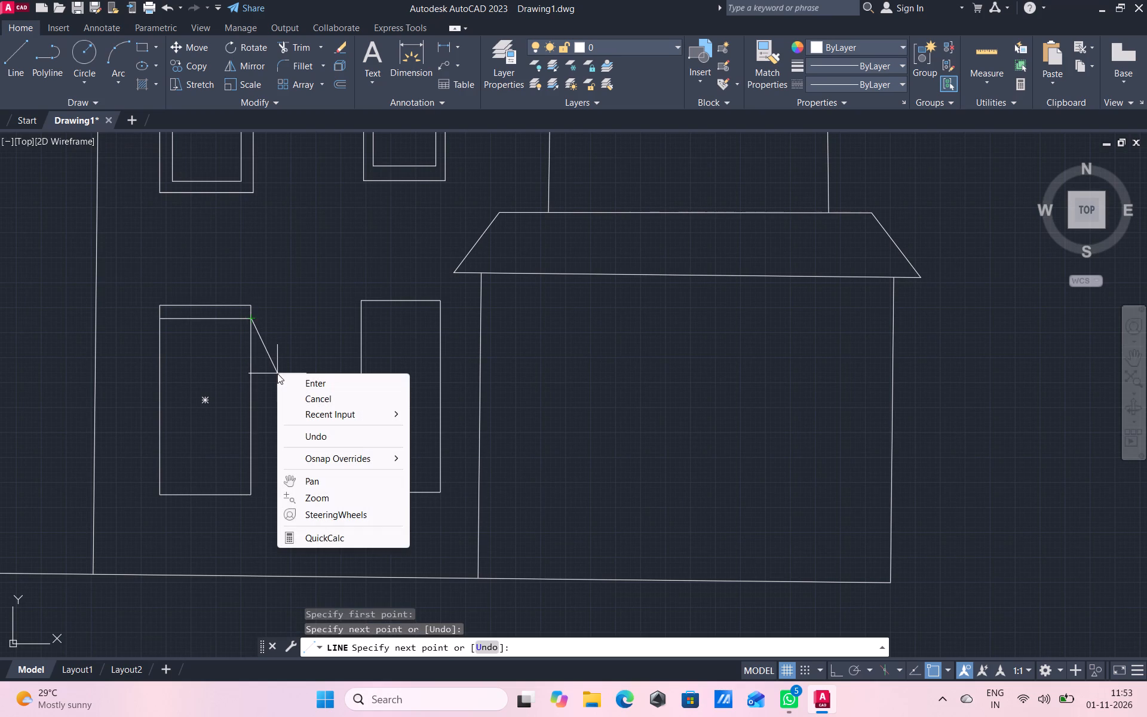
left_click(319, 402)
Draw a horizontal frame line just above the outer-left lower window's bottom edge, continuing to the far side of the neighbouring lower window.
left_click(22, 76)
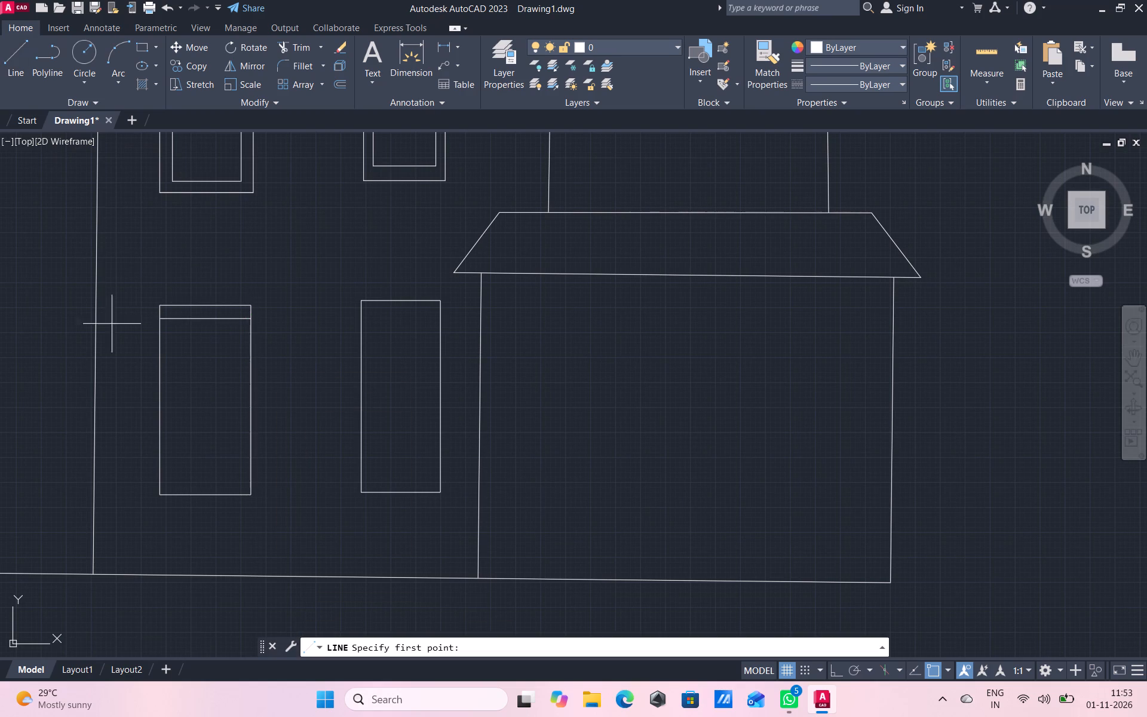
left_click(159, 483)
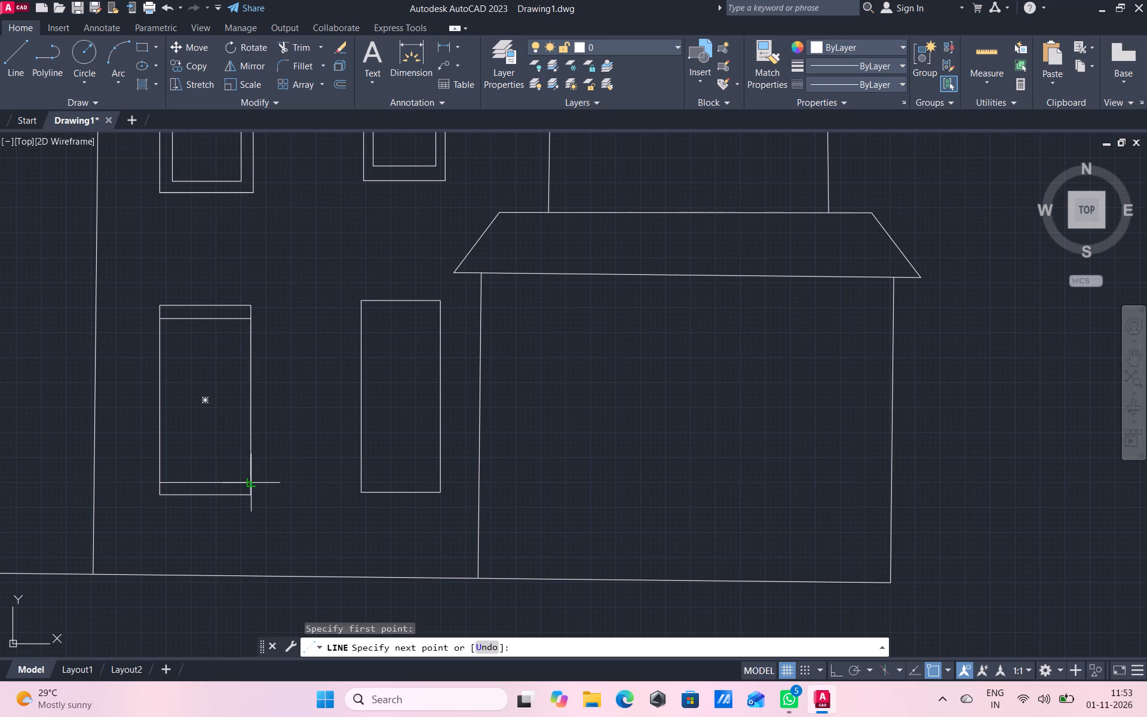
left_click(248, 480)
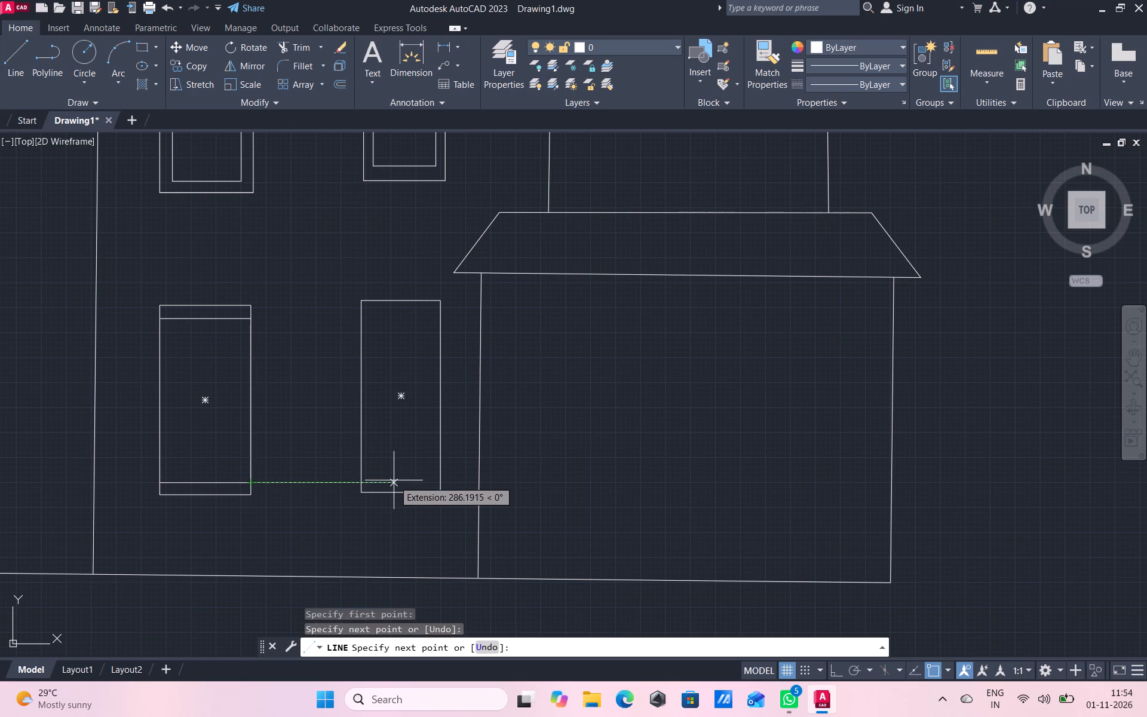
left_click(440, 480)
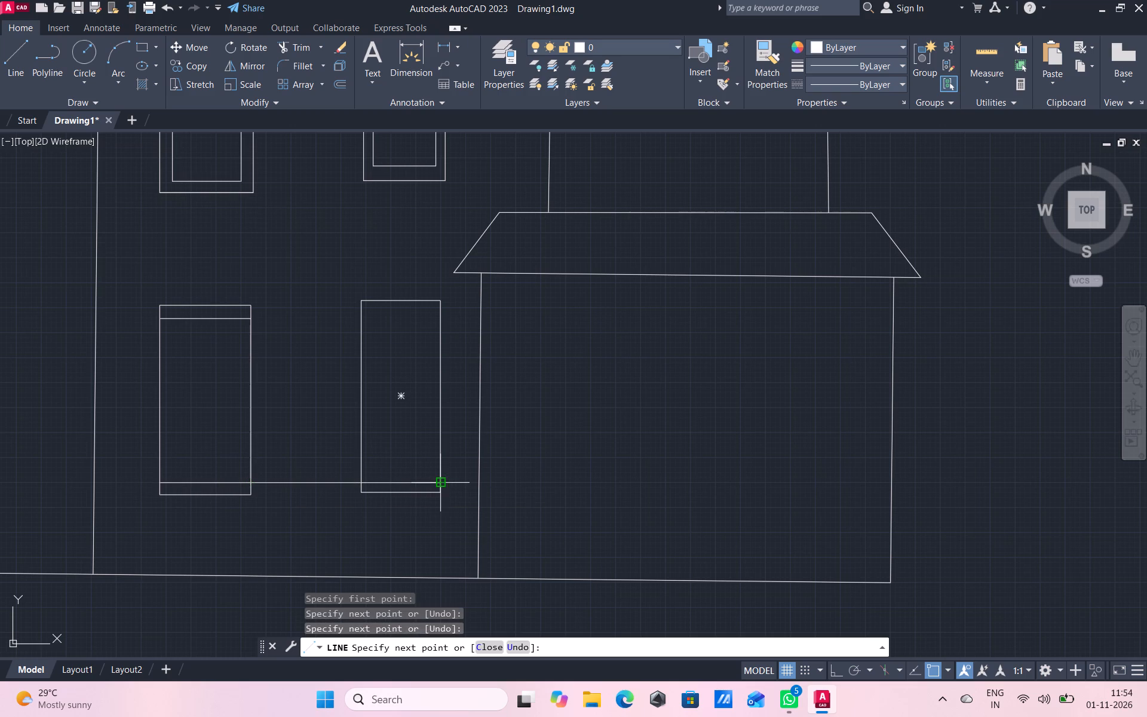
right_click(442, 522)
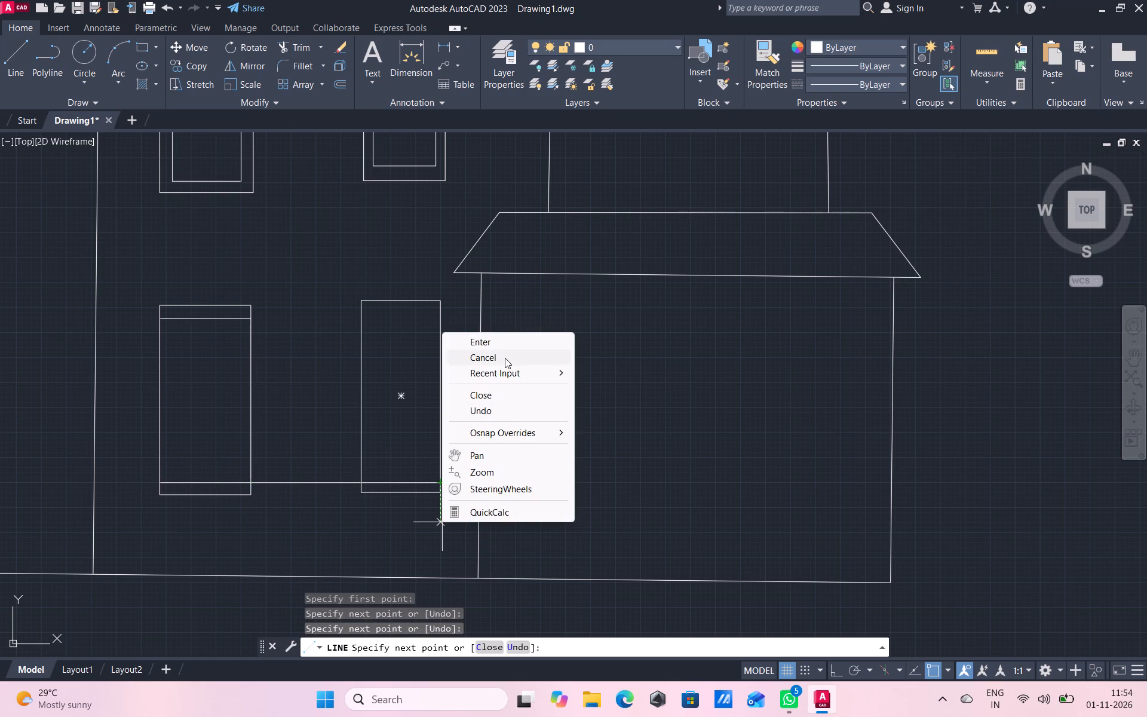
left_click(505, 358)
Draw a horizontal line from the end of the outer-left lower window's top frame line to the far side of the neighbouring lower window.
left_click(12, 78)
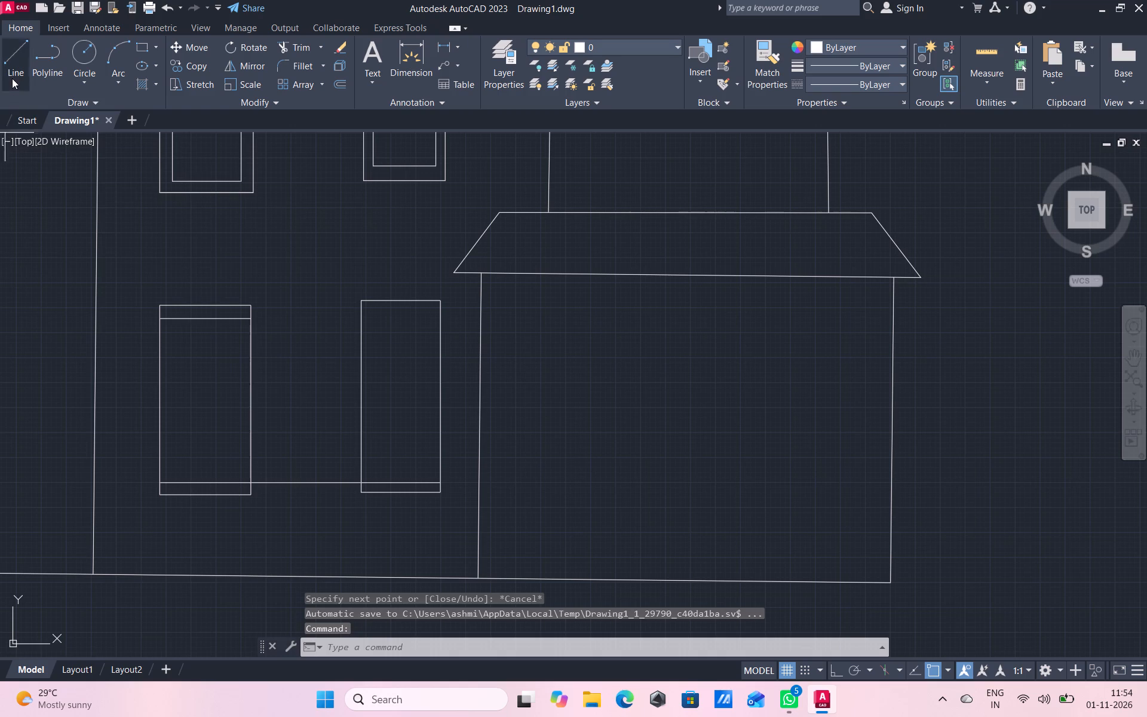
left_click(247, 318)
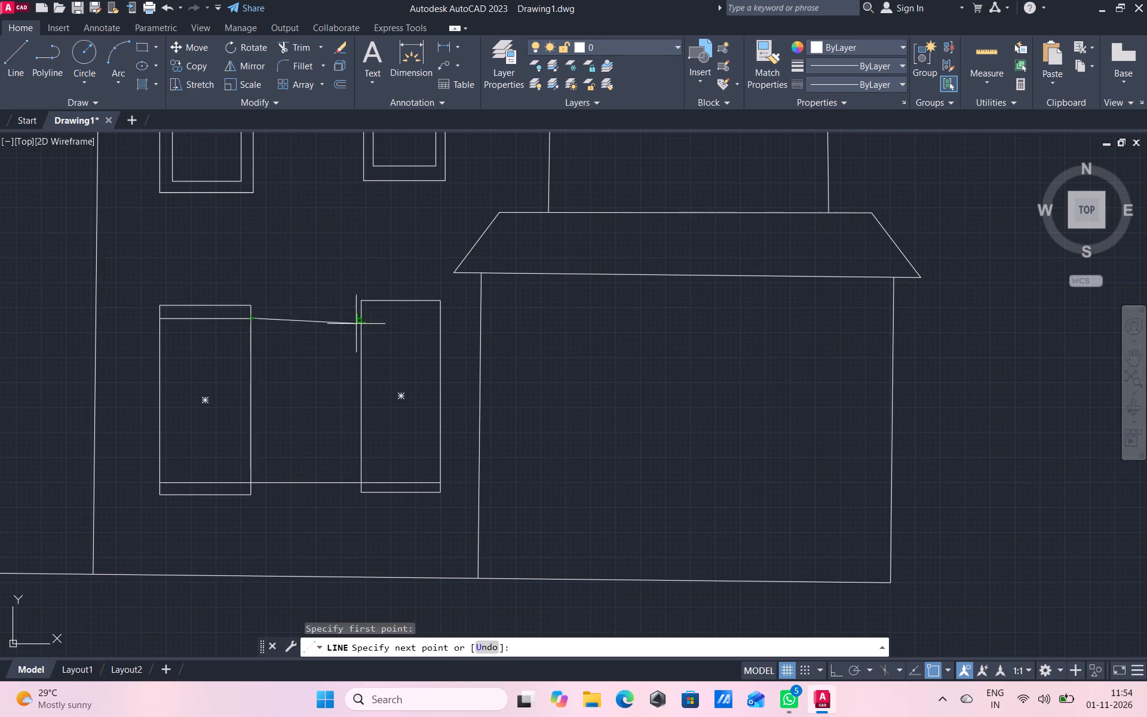
left_click(438, 321)
right_click(417, 362)
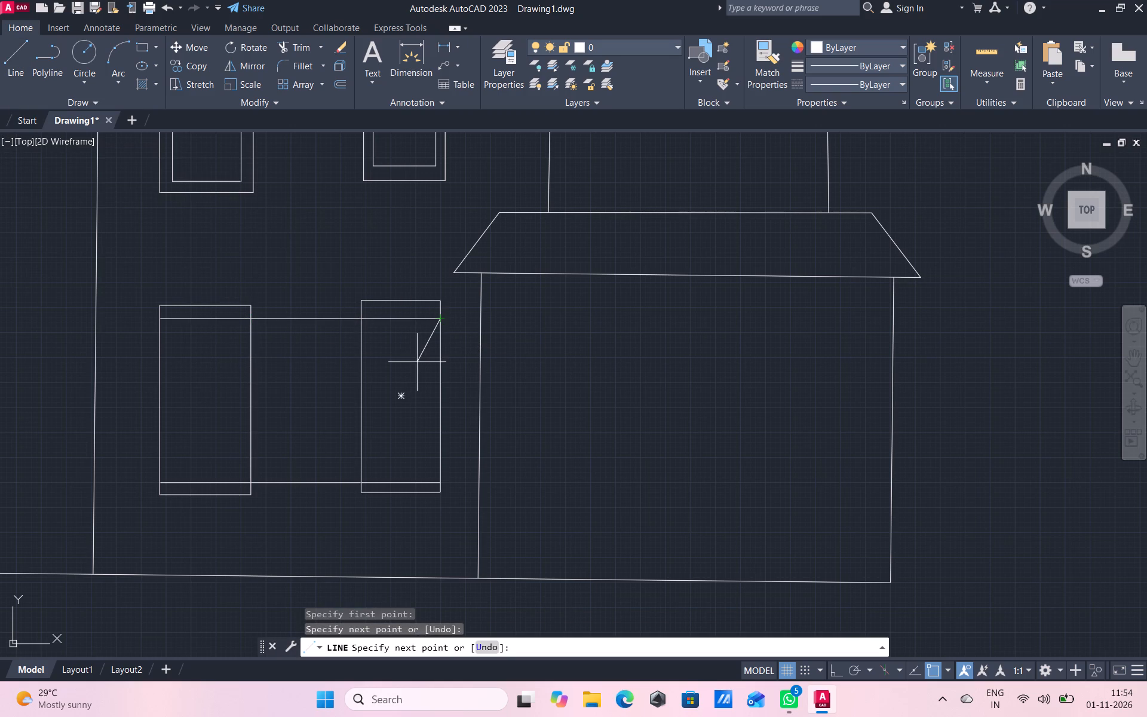
left_click(459, 388)
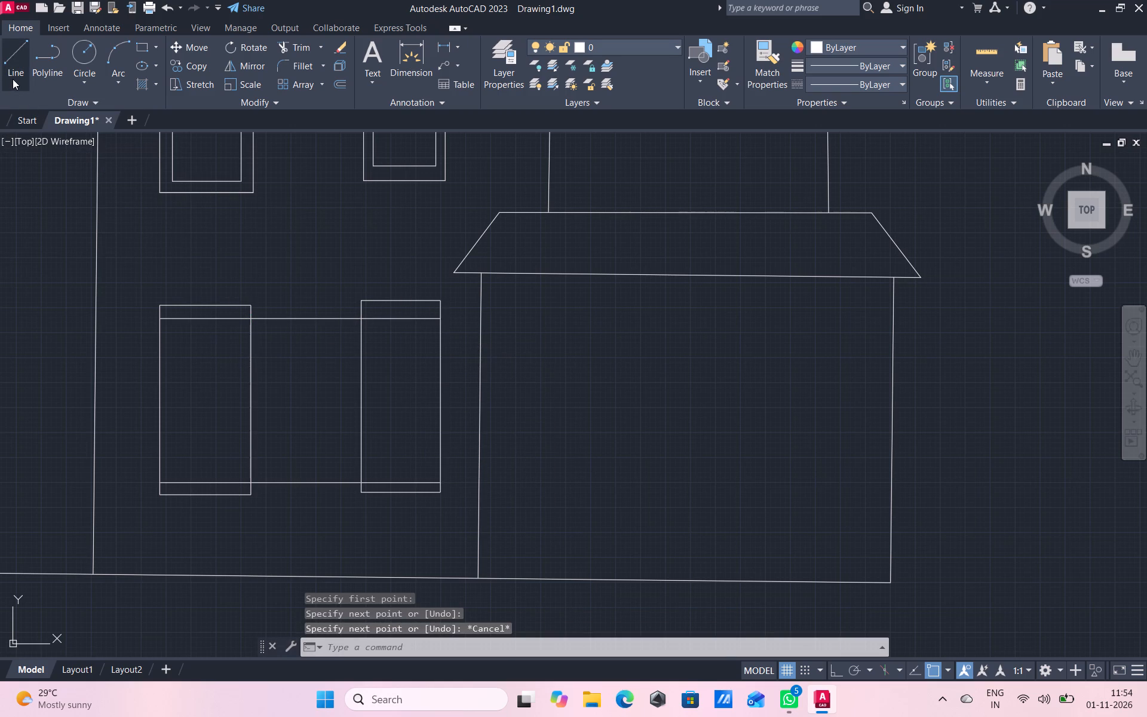
Draw two vertical frame lines from top to bottom of the neighbouring lower window, one just inside each side edge.
left_click(13, 79)
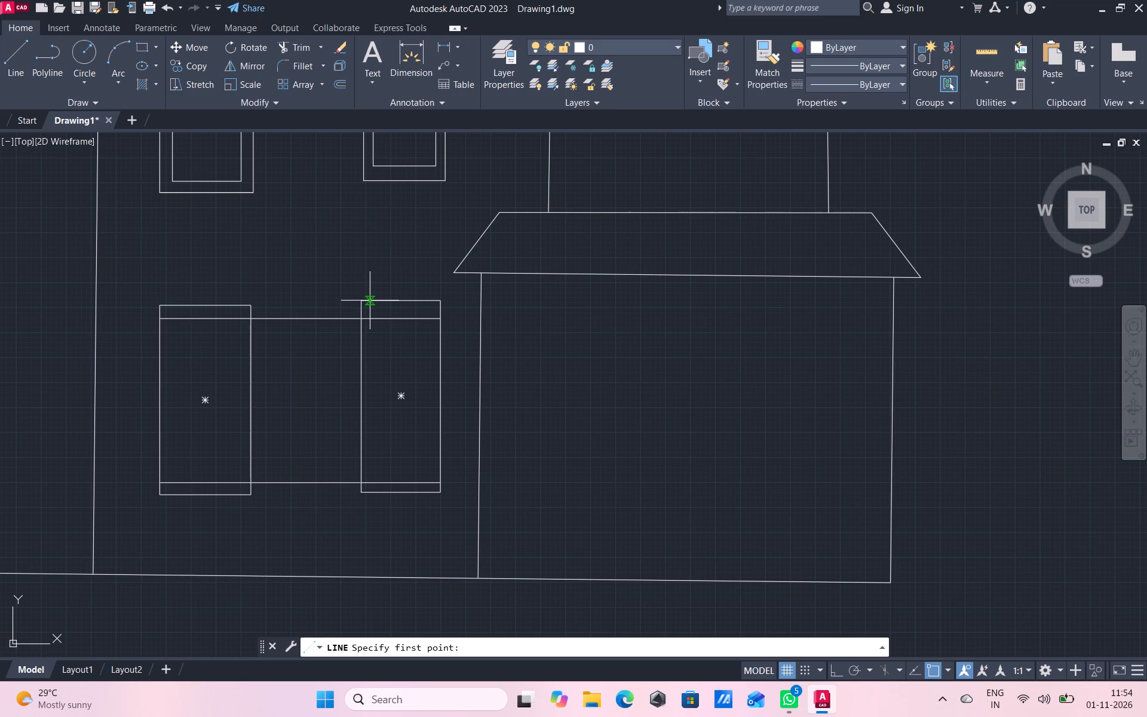
left_click(370, 301)
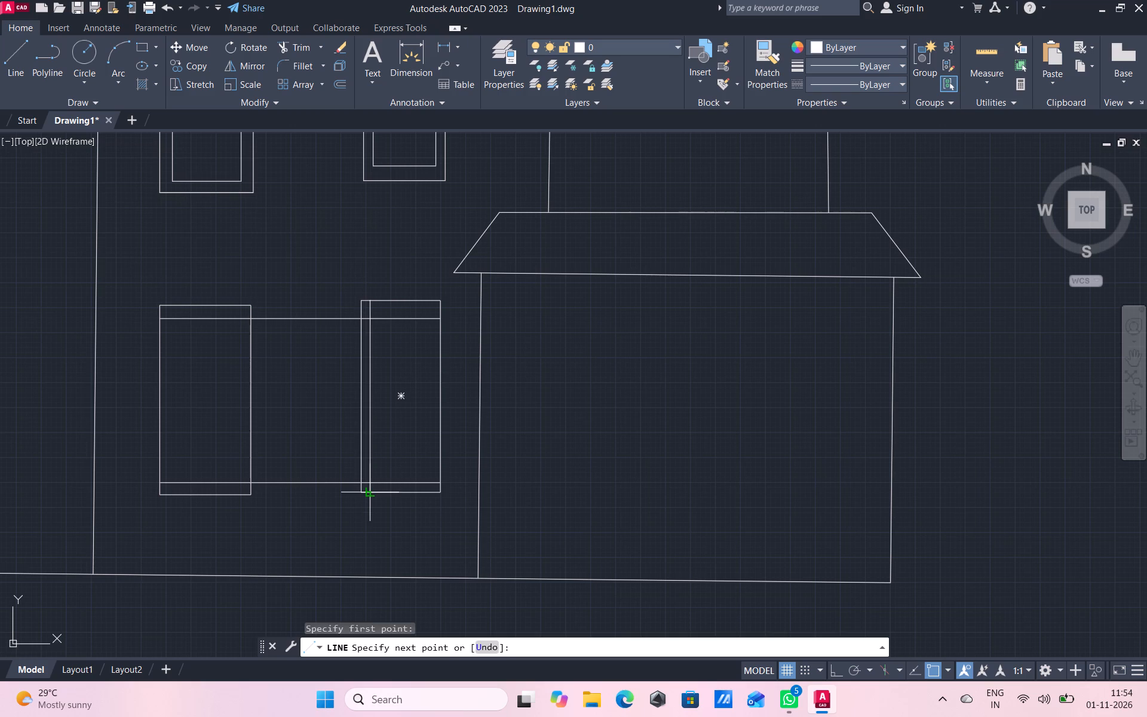
left_click(370, 489)
right_click(387, 443)
left_click(431, 465)
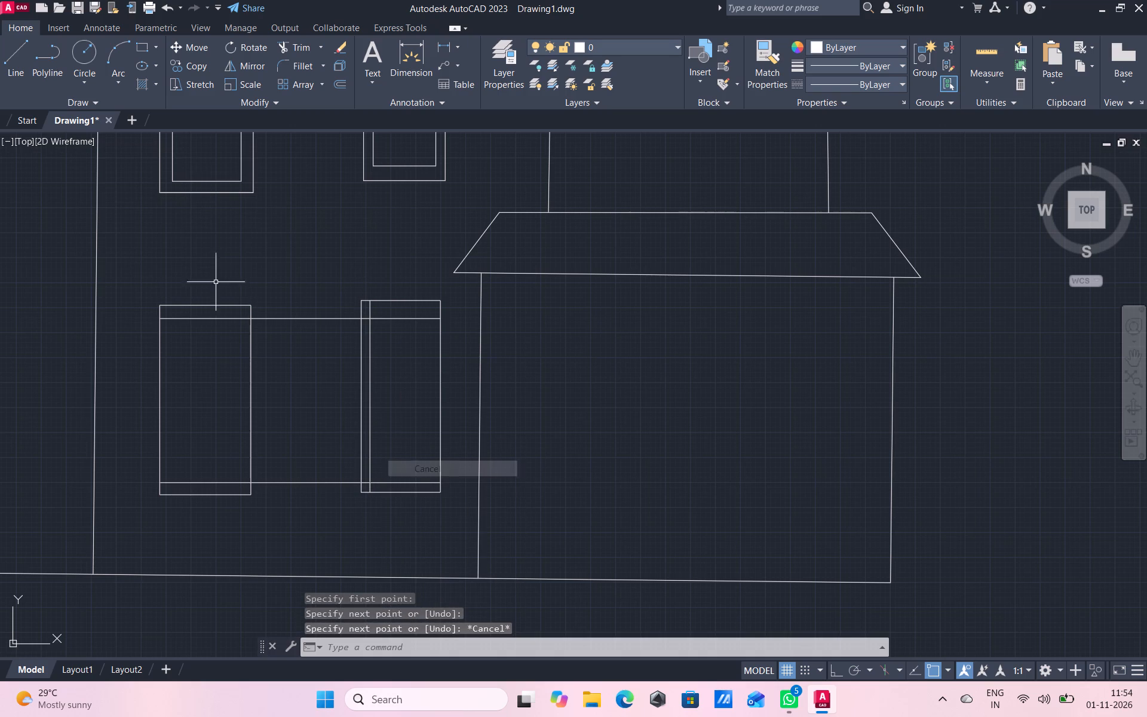
left_click(10, 70)
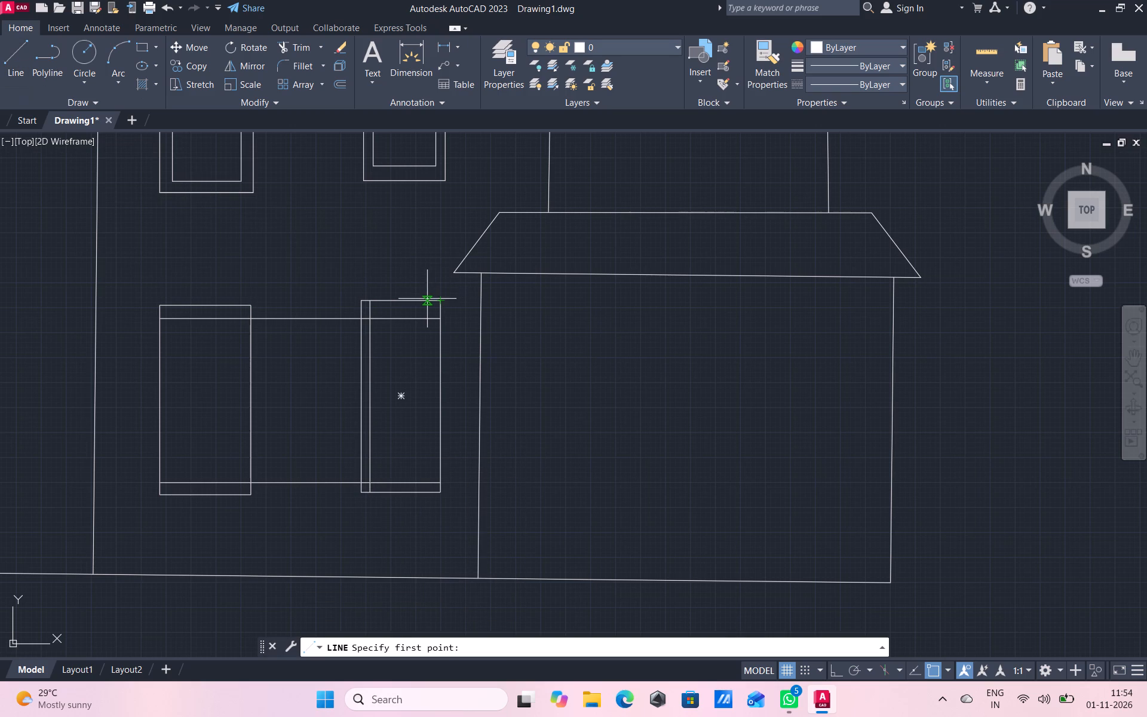
left_click_drag(431, 300, 431, 310)
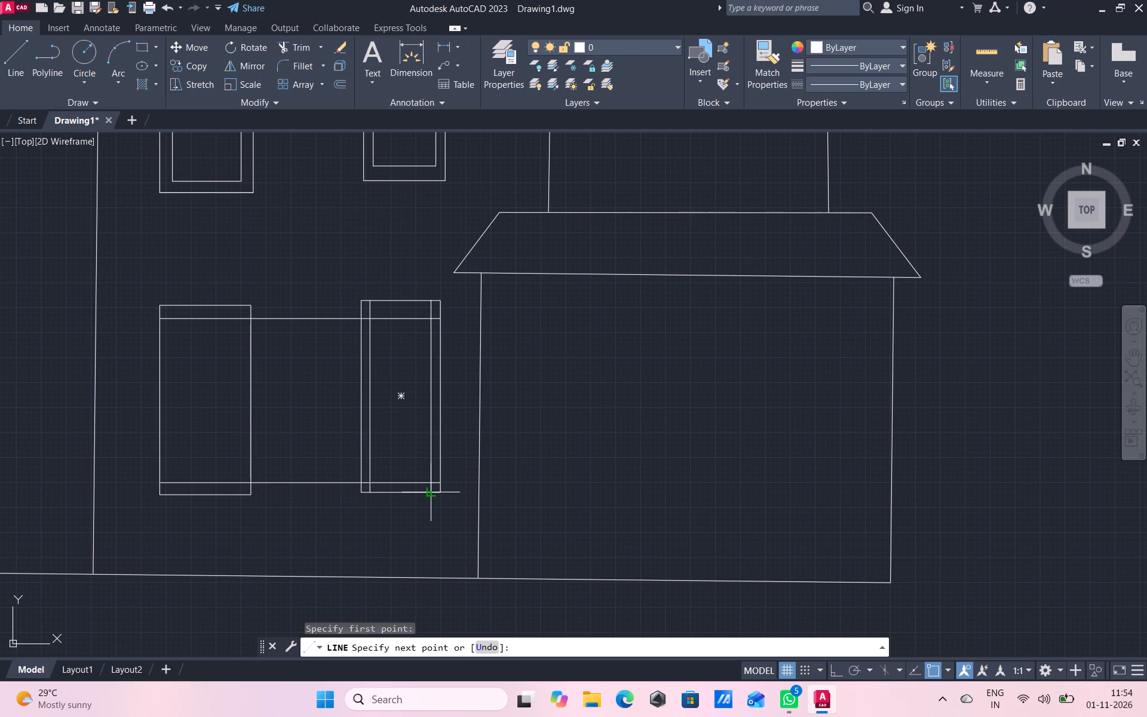
left_click(435, 488)
right_click(407, 522)
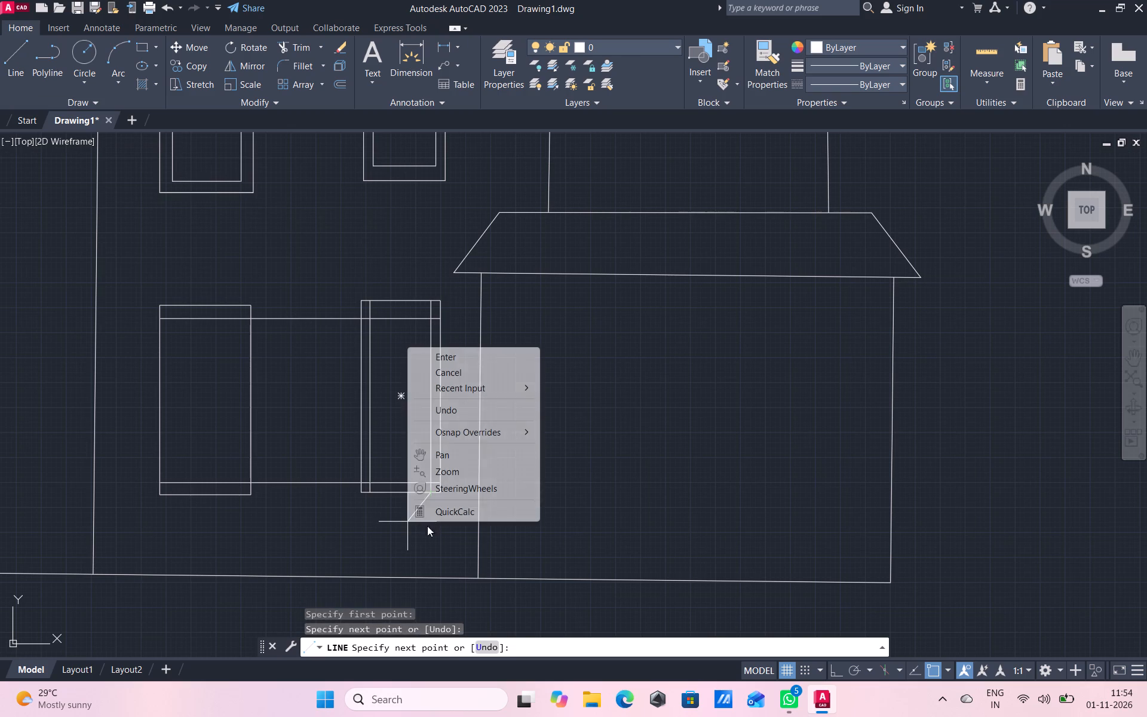
left_click(467, 365)
Draw two vertical frame lines from top to bottom of the outer-left lower window, one just inside each side edge.
left_click(10, 71)
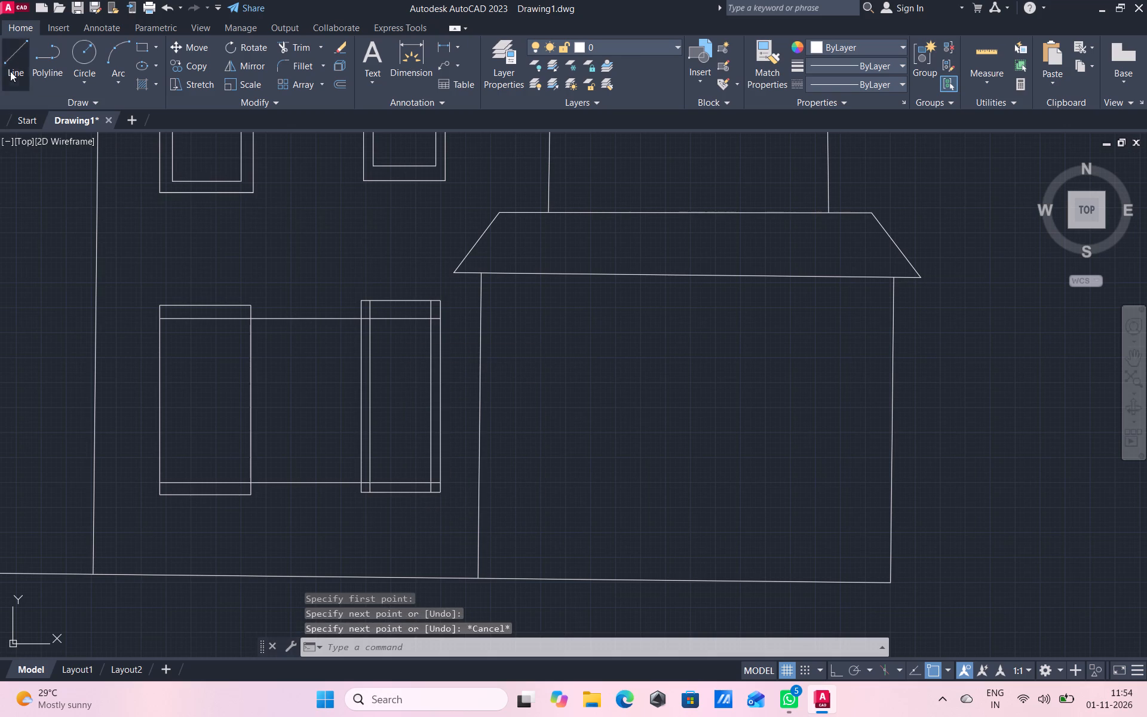
left_click(172, 306)
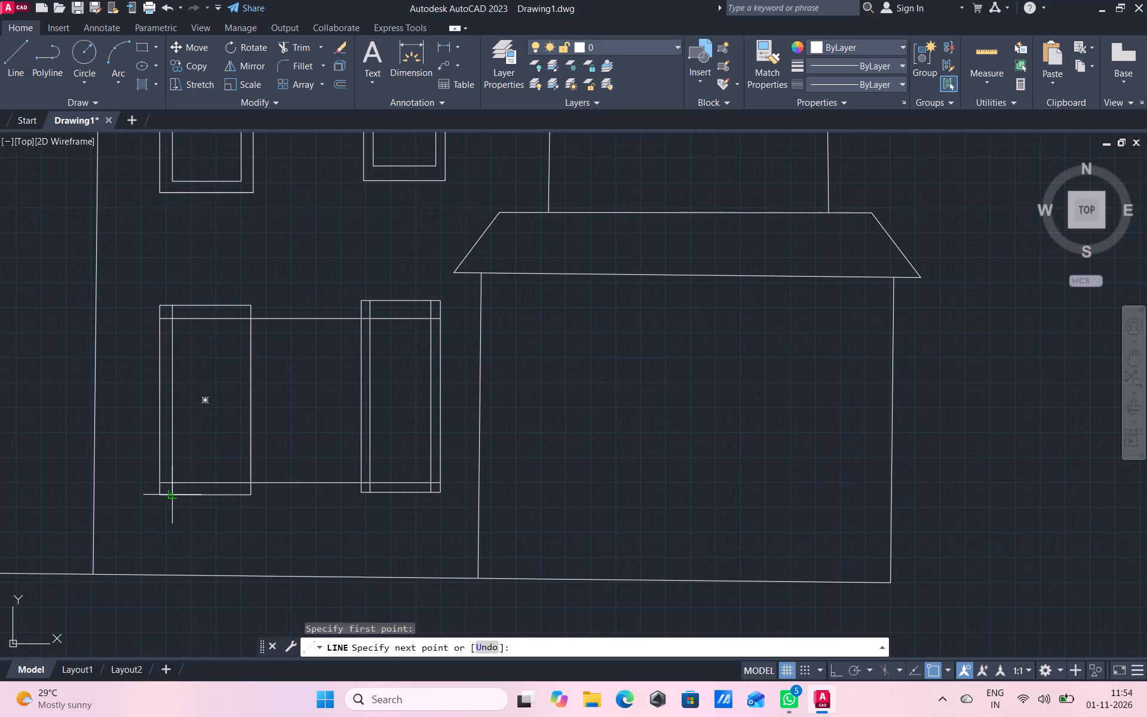
left_click(170, 491)
right_click(204, 516)
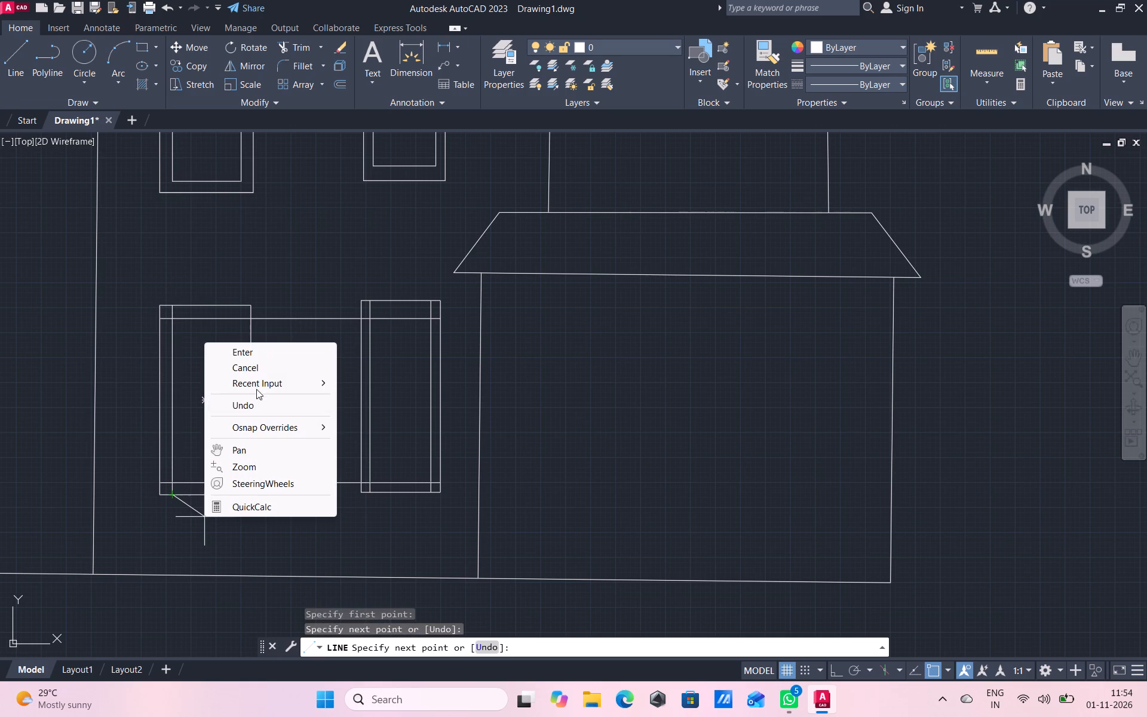
left_click(258, 364)
left_click(11, 67)
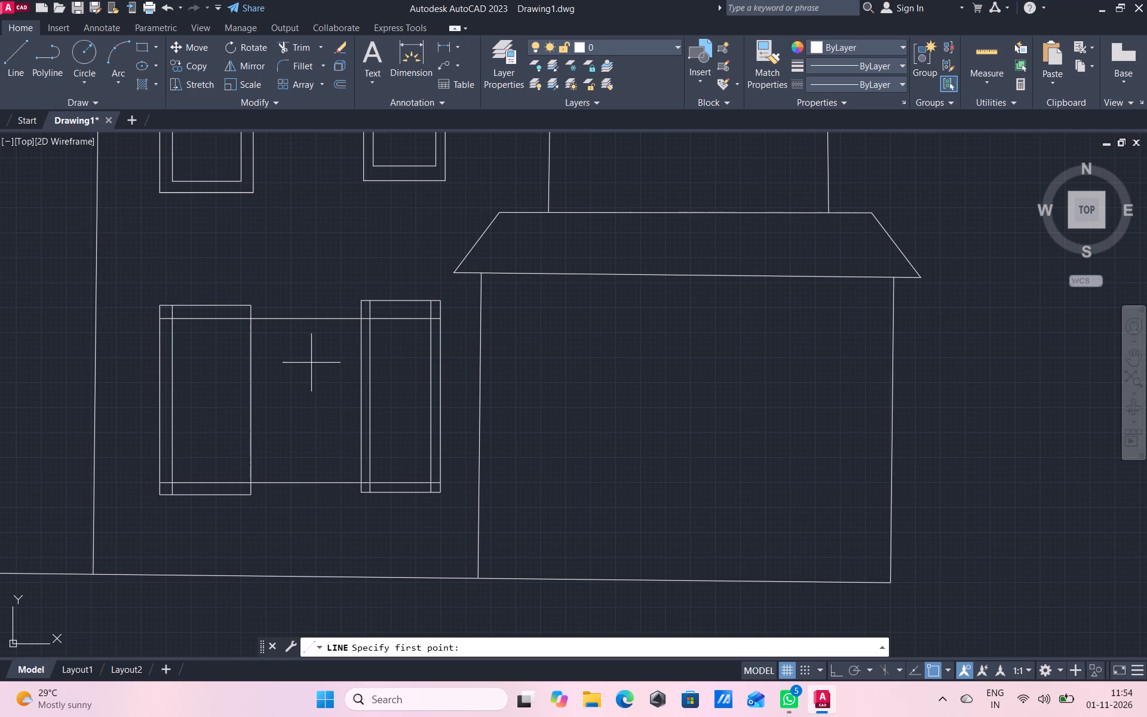
left_click(237, 305)
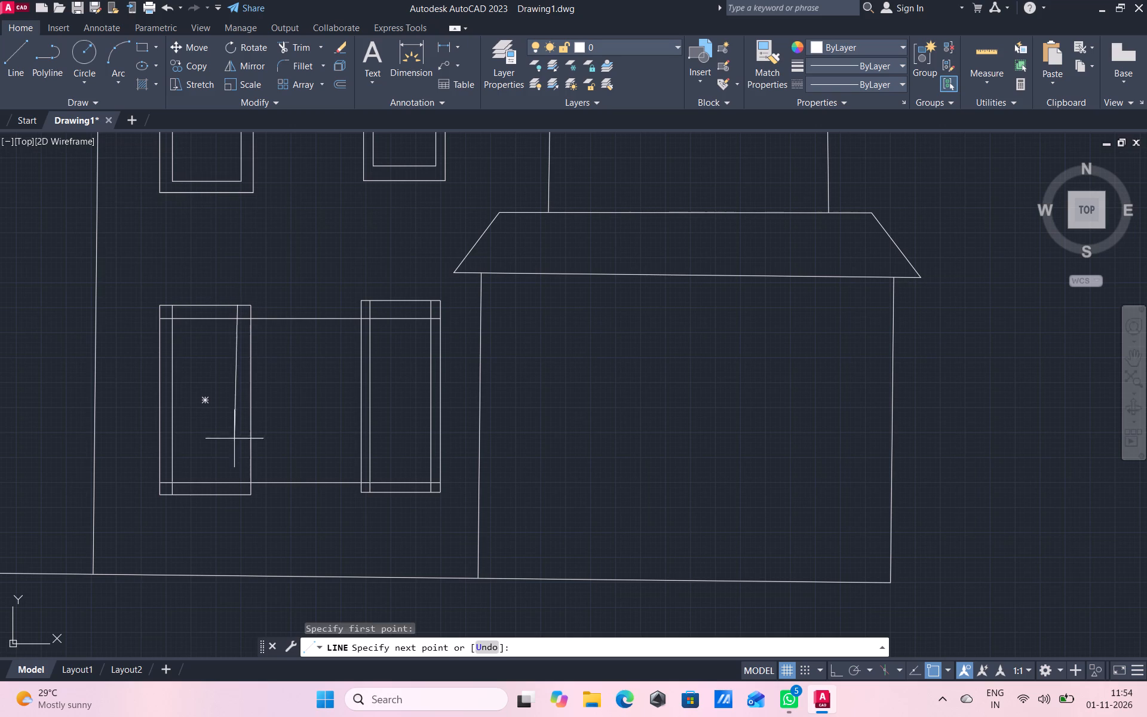
left_click(237, 492)
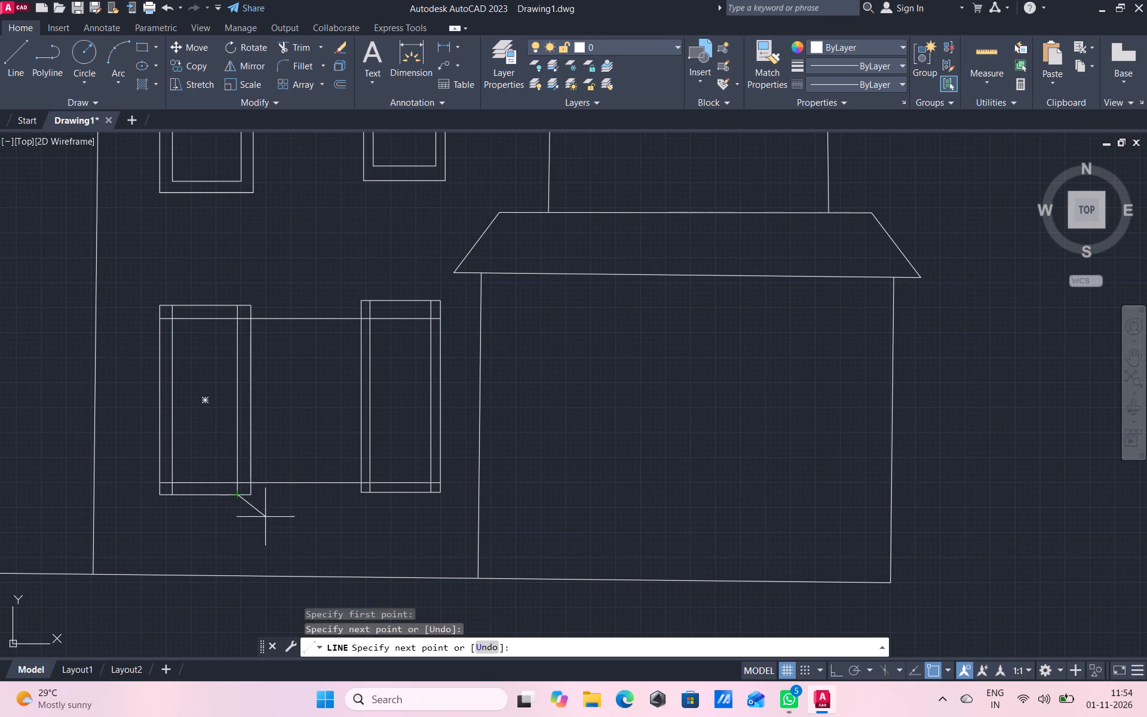
right_click(265, 520)
left_click(323, 368)
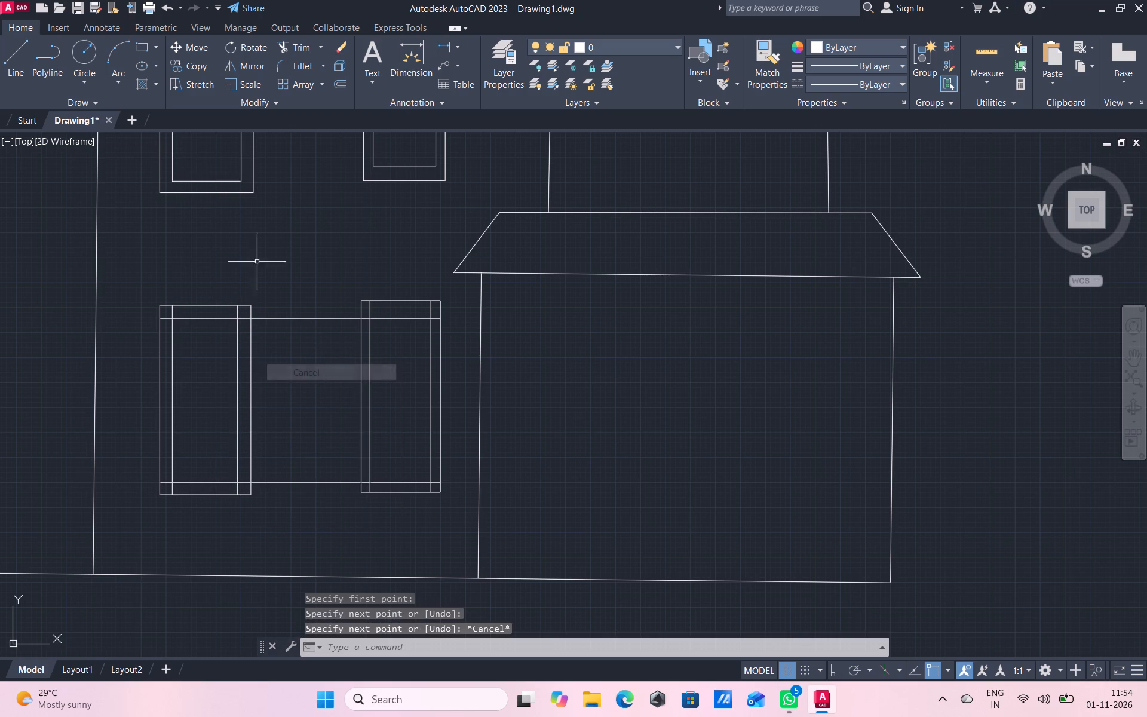
Trim the frame-line overhangs at all four corners of the outer-left lower window, leaving a clean inner frame rectangle.
left_click(299, 47)
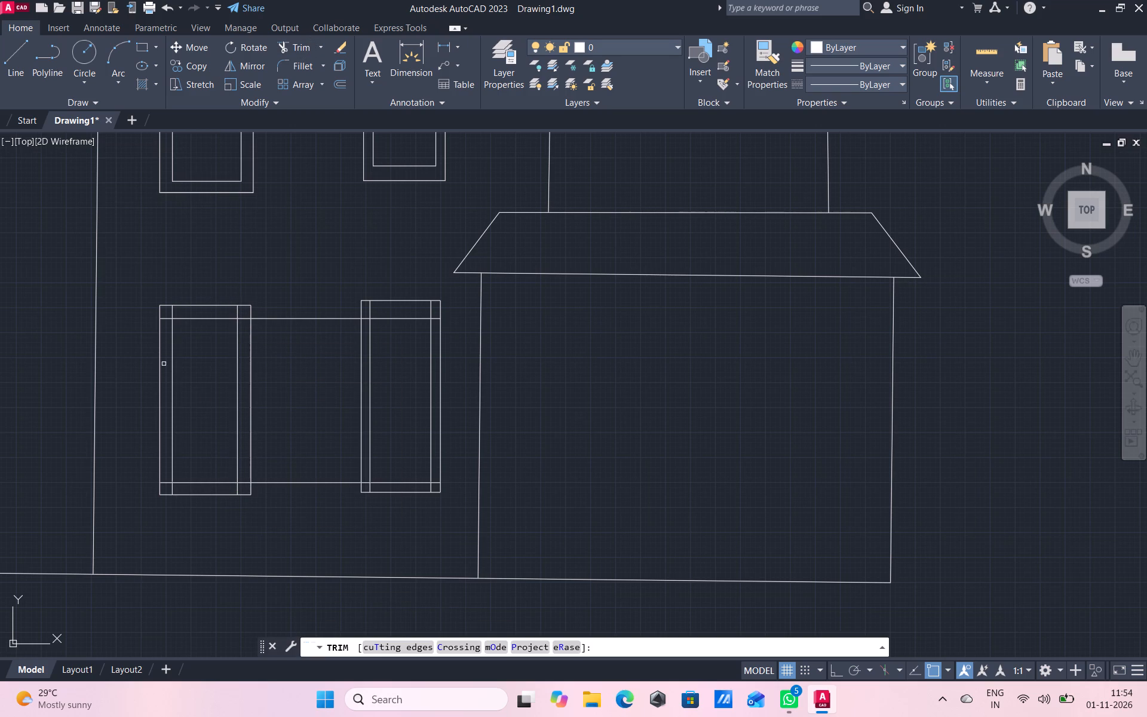
left_click(165, 311)
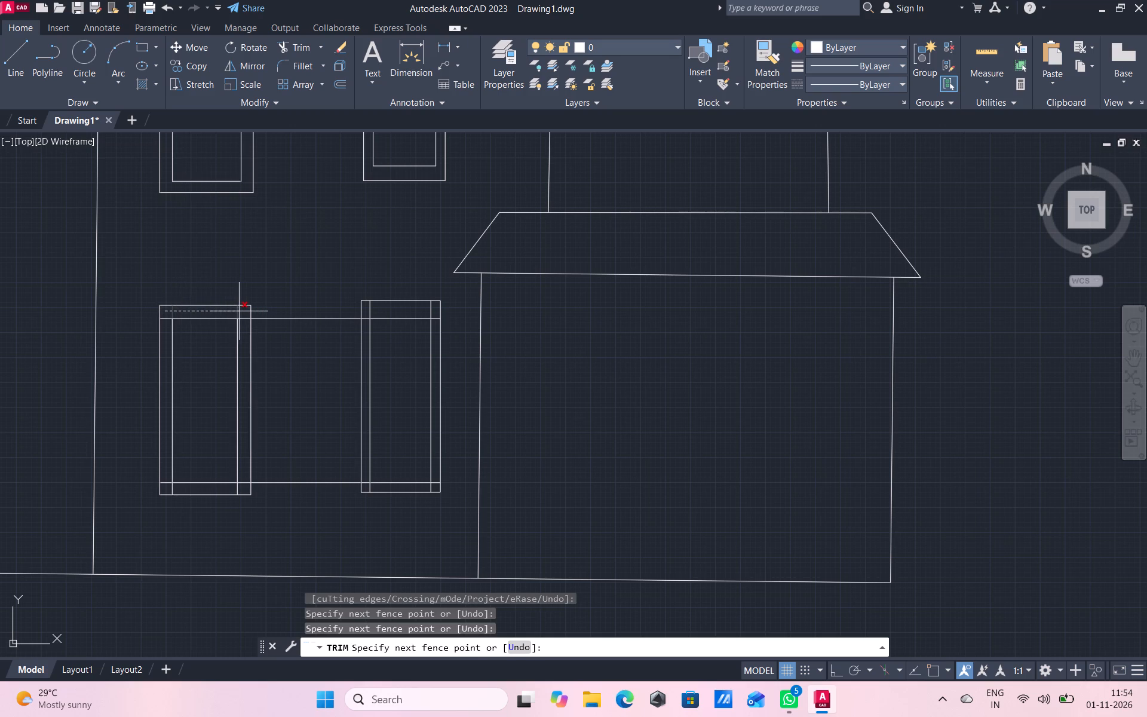
left_click(243, 313)
left_click_drag(243, 321, 245, 337)
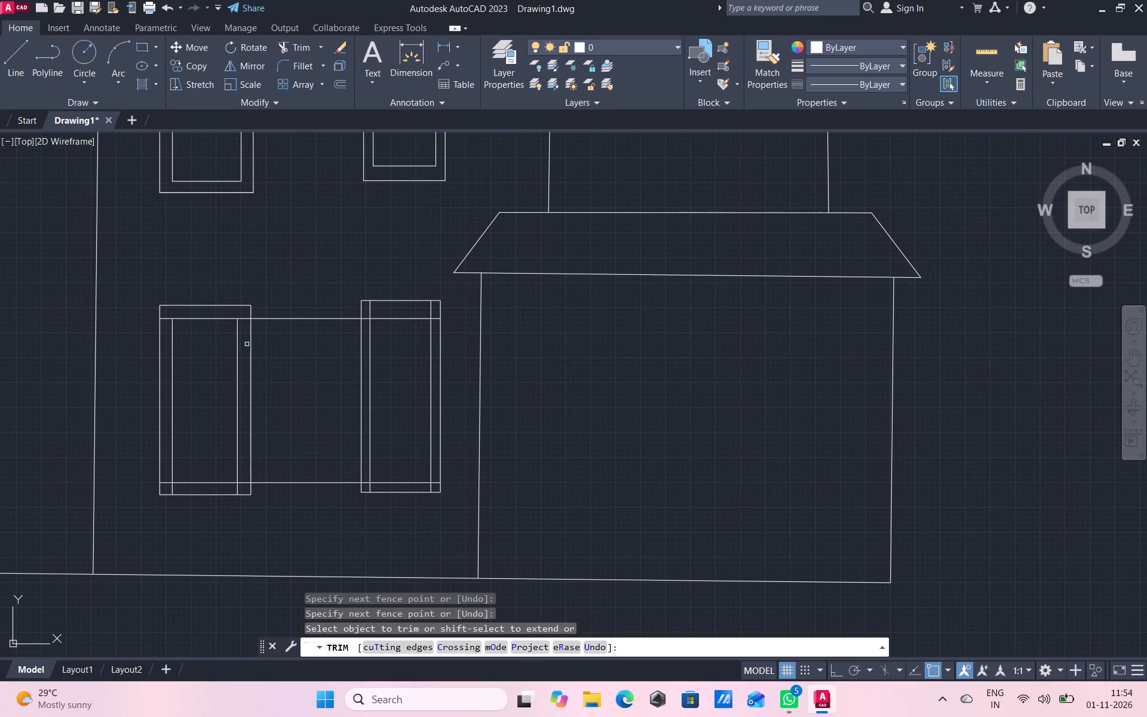
left_click(244, 318)
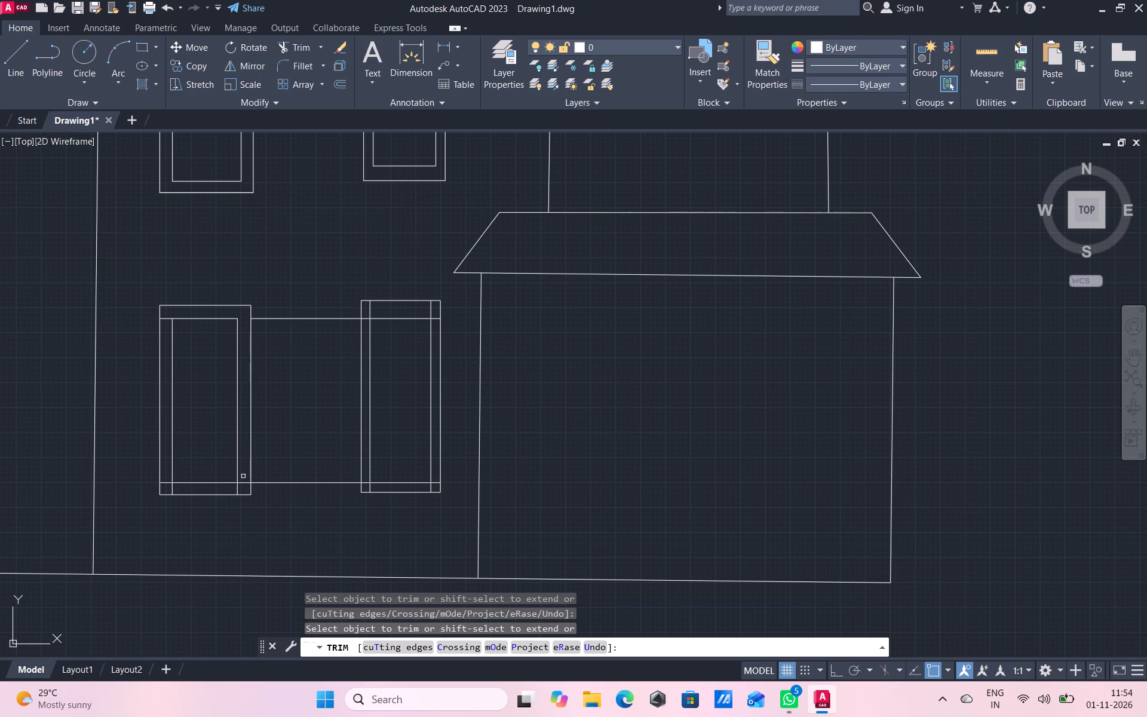
left_click(243, 481)
left_click(237, 489)
left_click(172, 488)
left_click(165, 484)
left_click(165, 320)
Trim the upper connecting line between the two lower windows and the frame overhangs at the neighbouring window's top corners.
left_click(287, 319)
scroll(357, 319, "up", 2)
left_click_drag(391, 292, 384, 301)
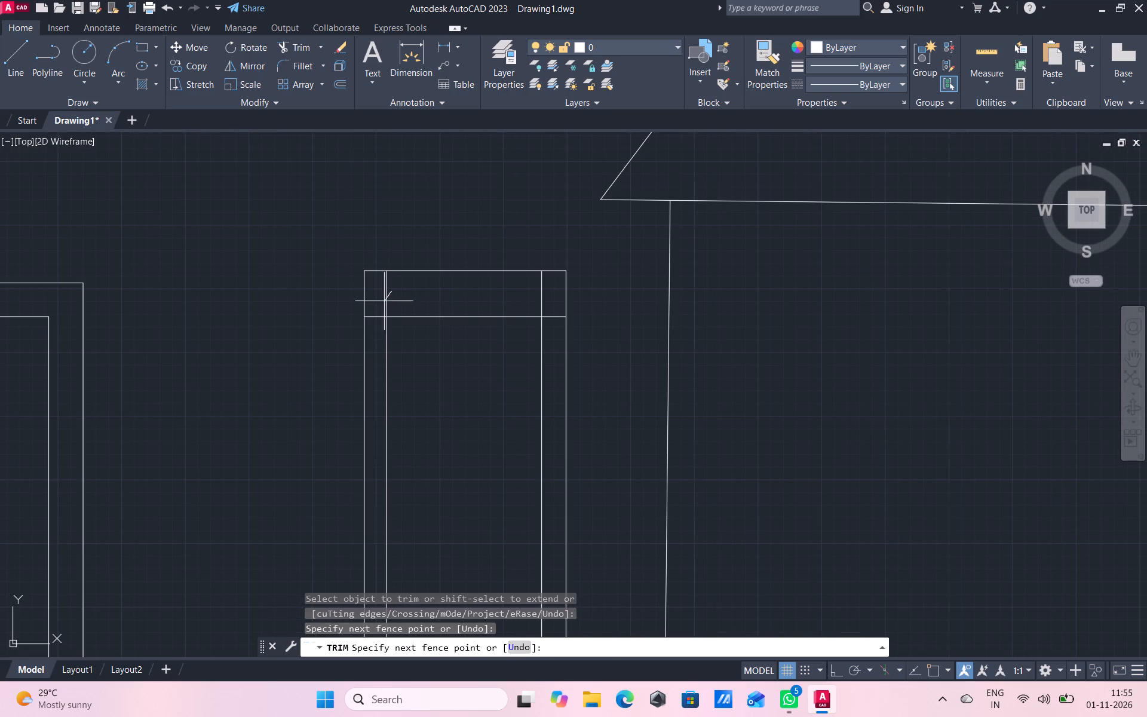
left_click_drag(384, 301, 372, 361)
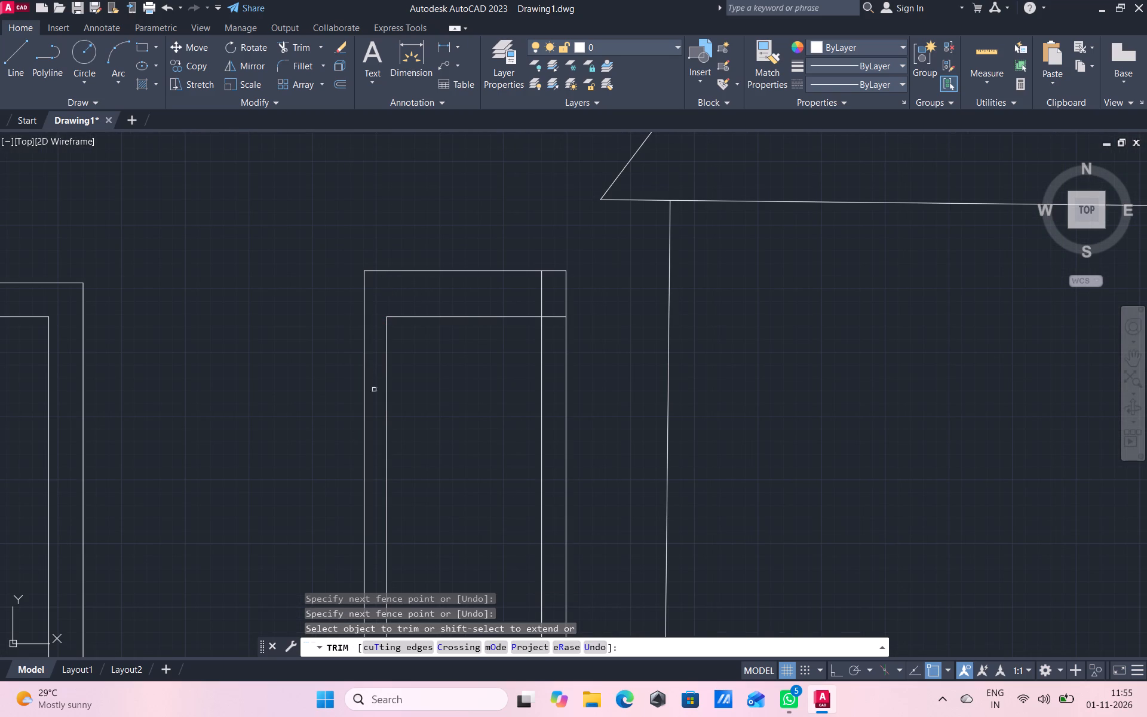
left_click_drag(502, 290, 556, 304)
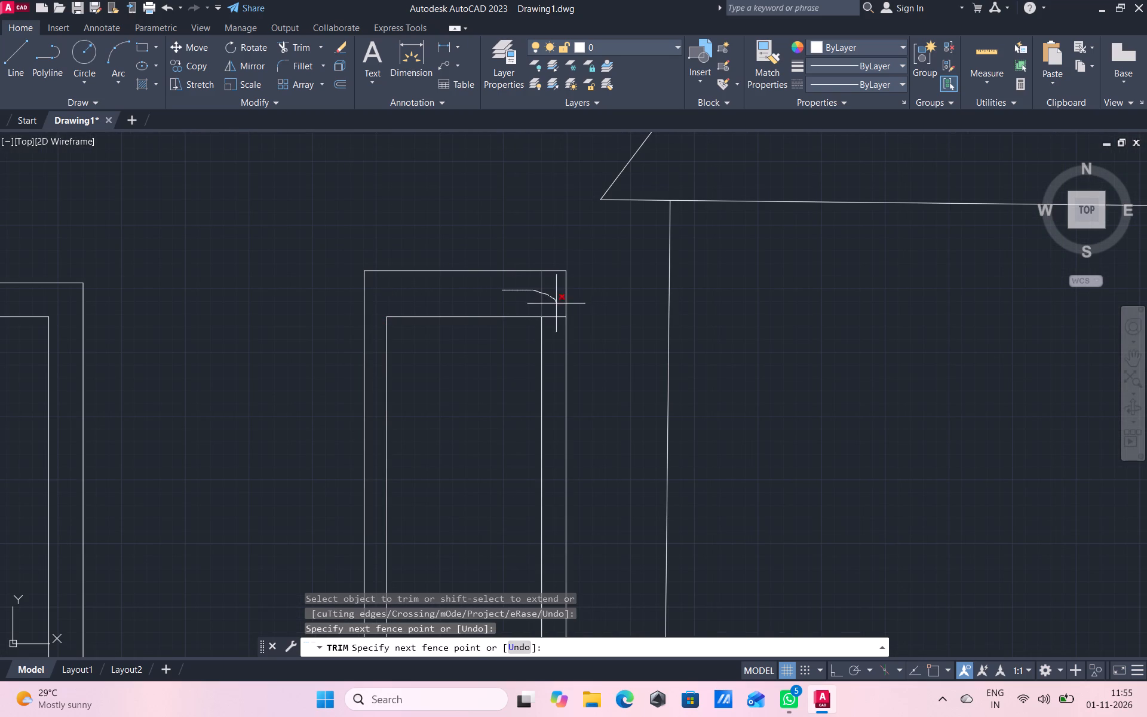
left_click_drag(556, 304, 557, 338)
Trim the lower connecting line between the two lower windows and the frame overhangs at the neighbouring window's bottom corners.
scroll(345, 198, "down", 2)
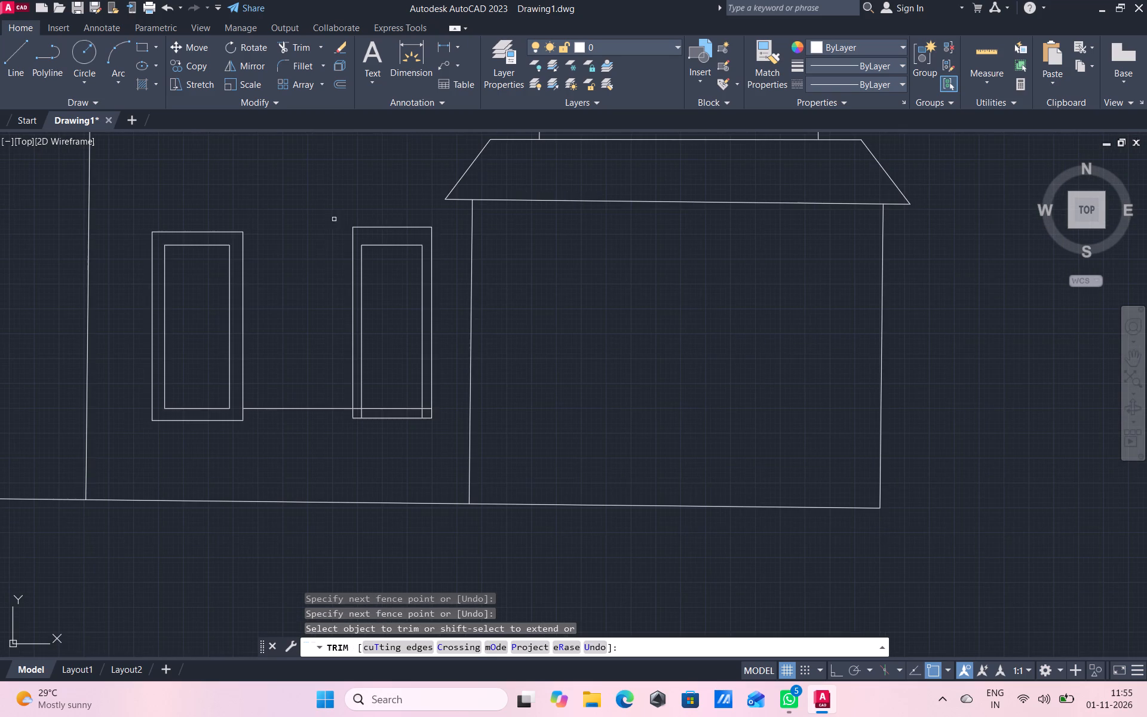
scroll(351, 356, "up", 2)
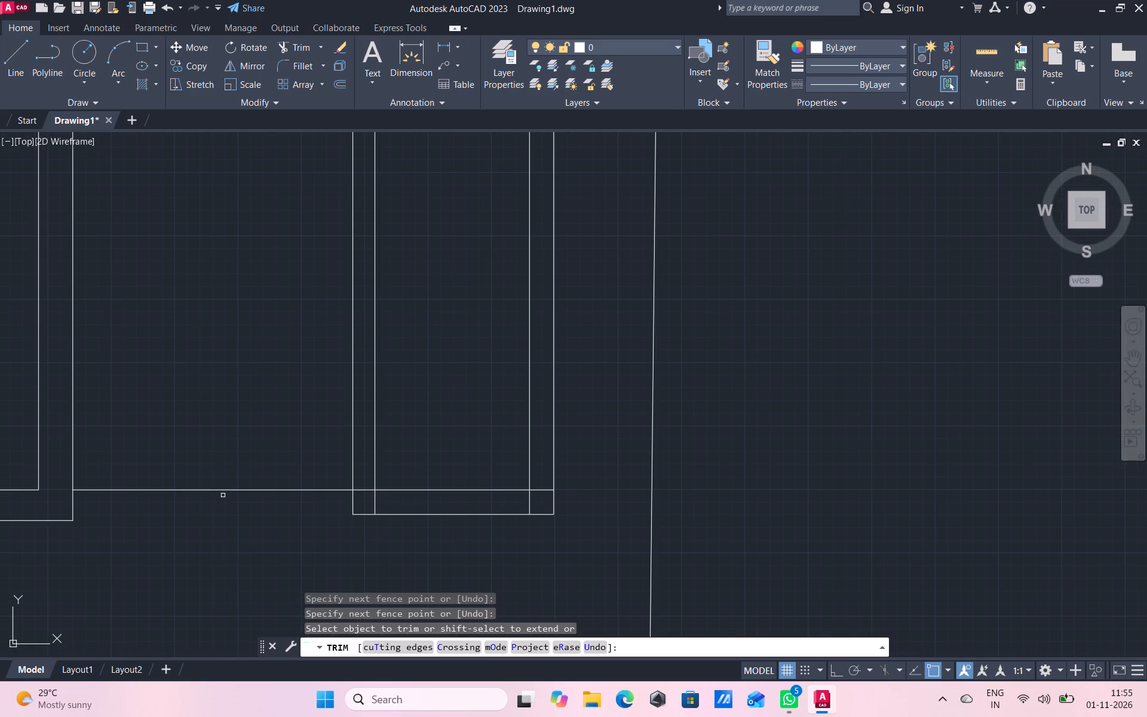
left_click(223, 492)
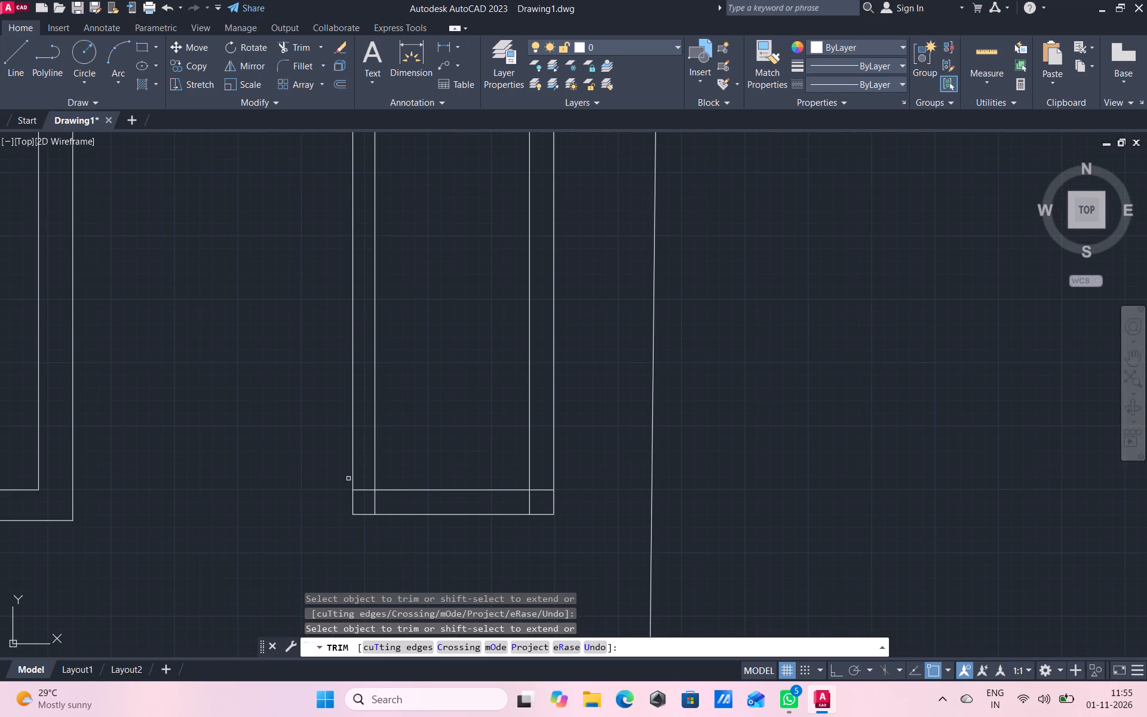
left_click_drag(361, 474, 369, 504)
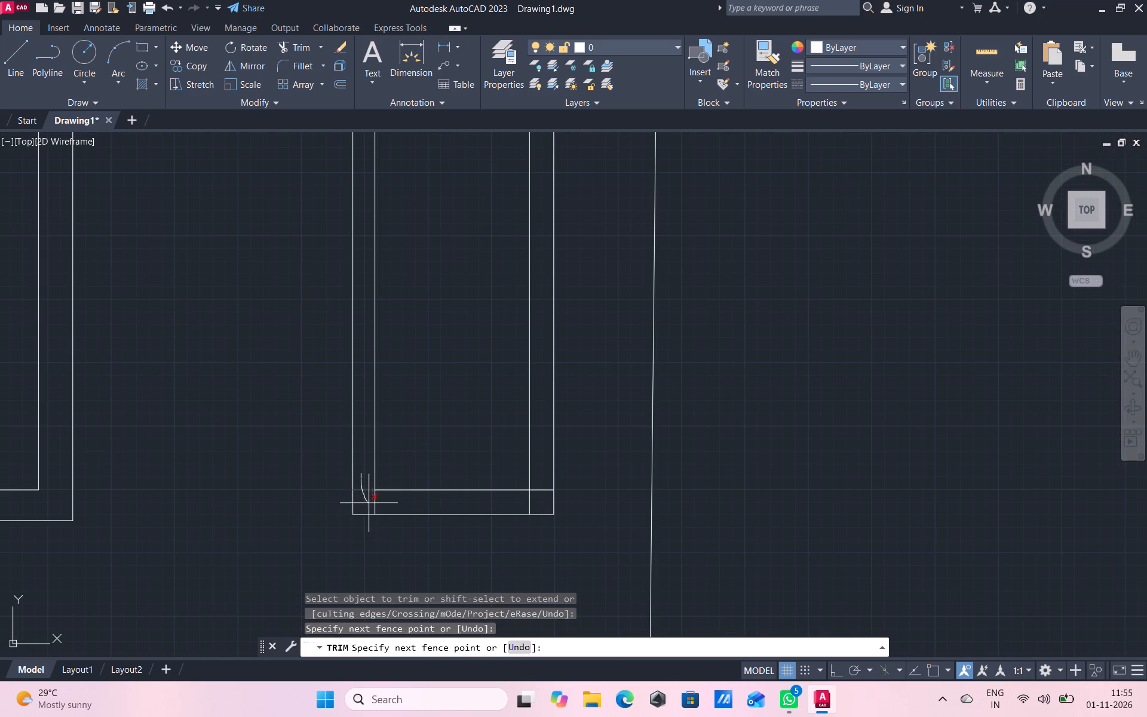
left_click_drag(369, 504, 542, 498)
left_click_drag(542, 498, 544, 483)
scroll(73, 31, "down", 2)
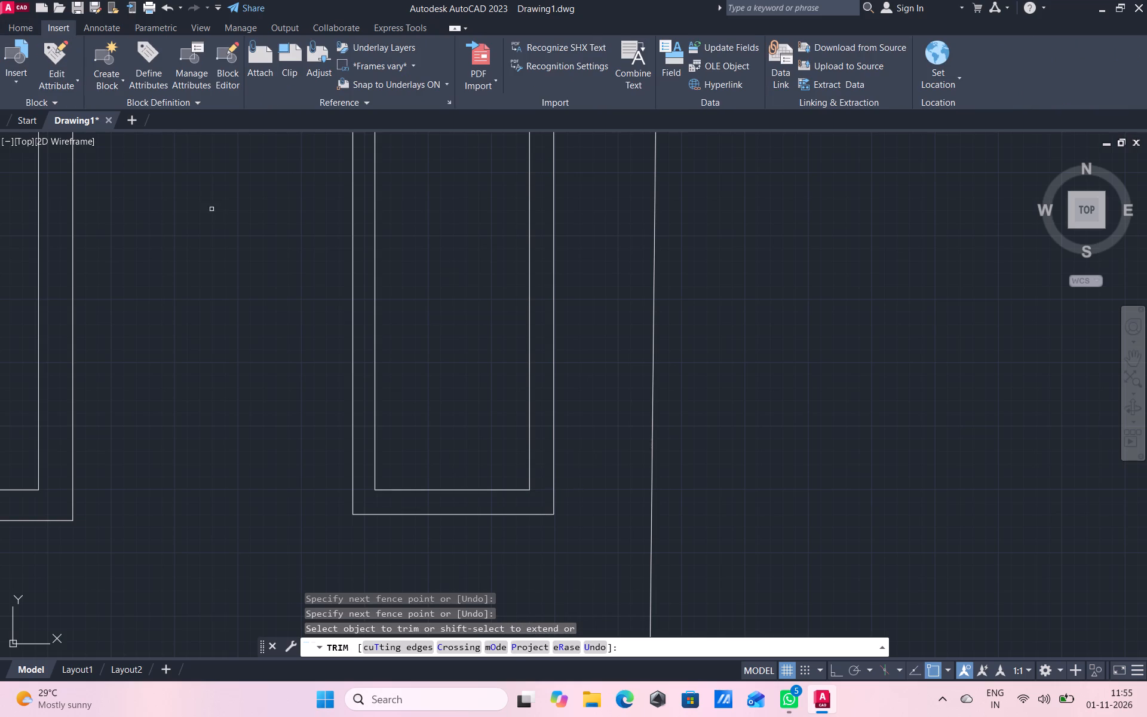
scroll(207, 234, "down", 3)
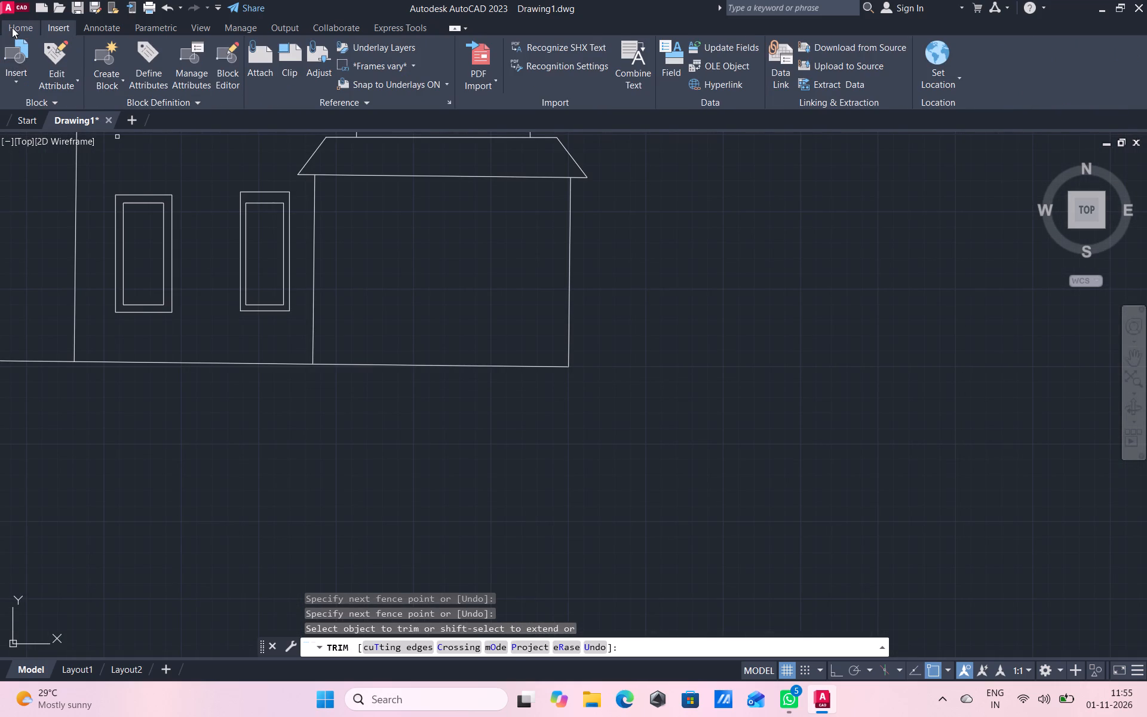
left_click(12, 27)
scroll(237, 252, "down", 1)
scroll(451, 351, "down", 1)
scroll(568, 248, "down", 1)
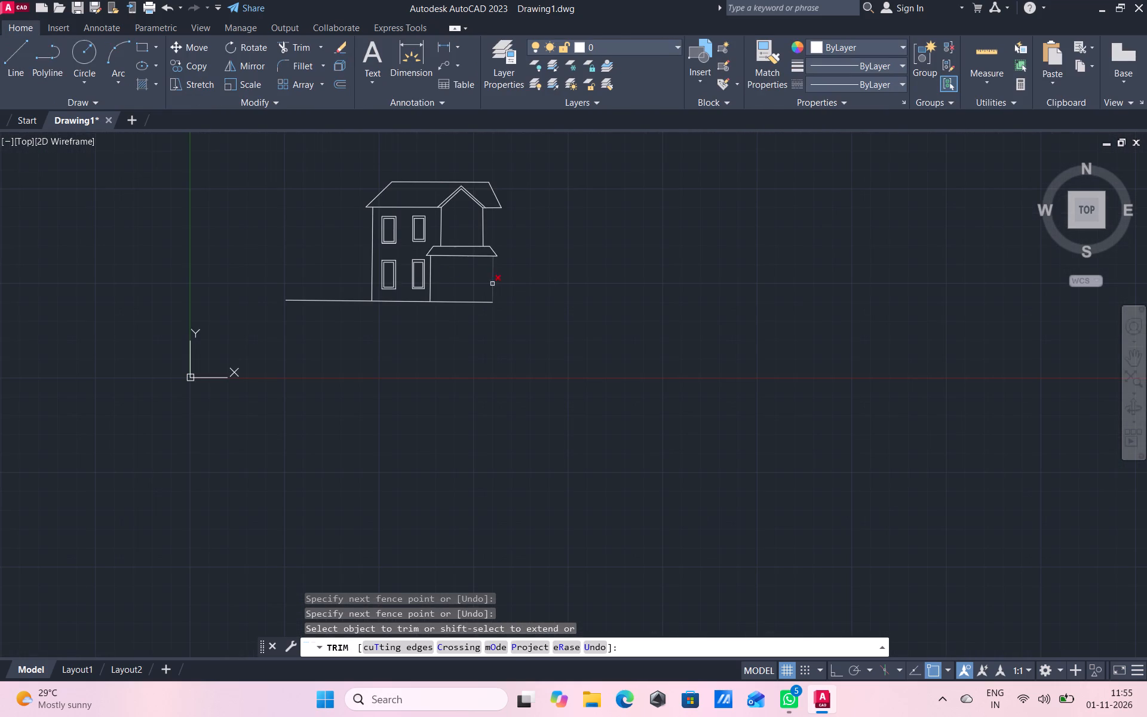
right_click(265, 256)
left_click(287, 280)
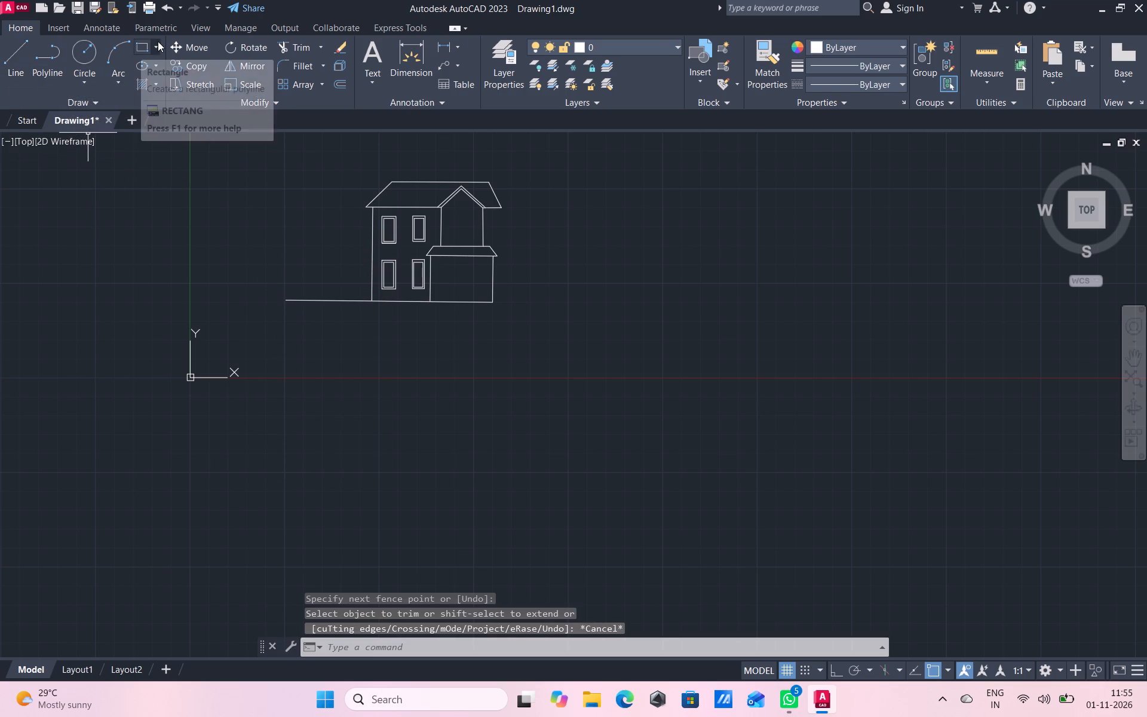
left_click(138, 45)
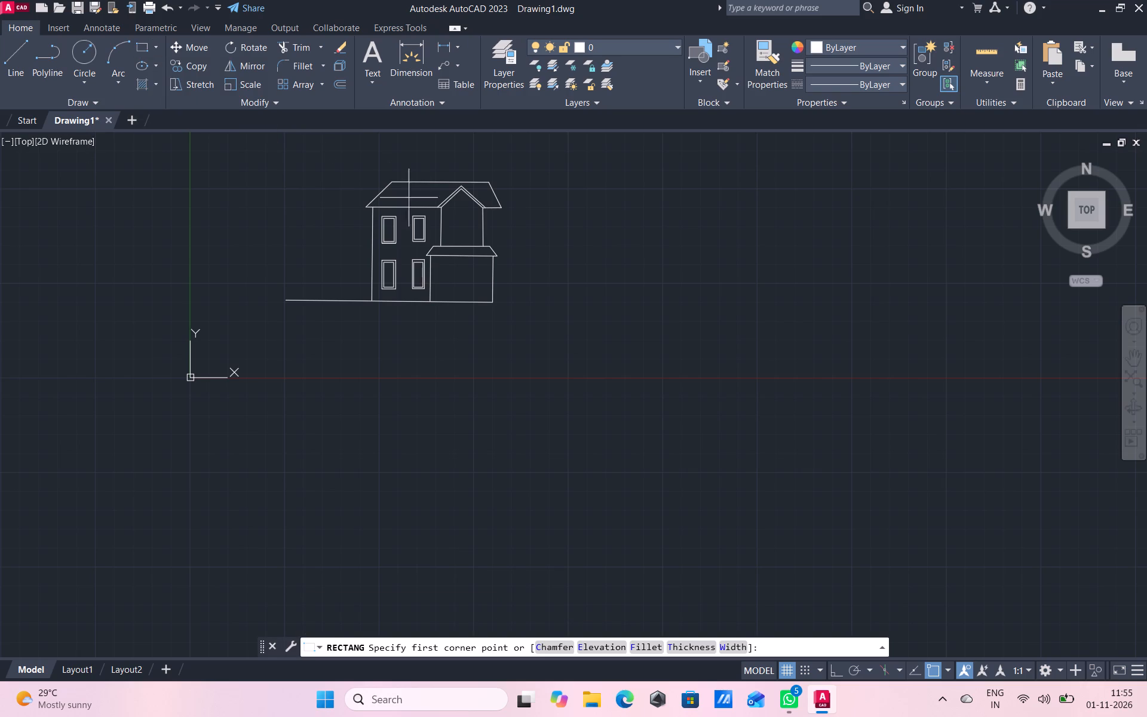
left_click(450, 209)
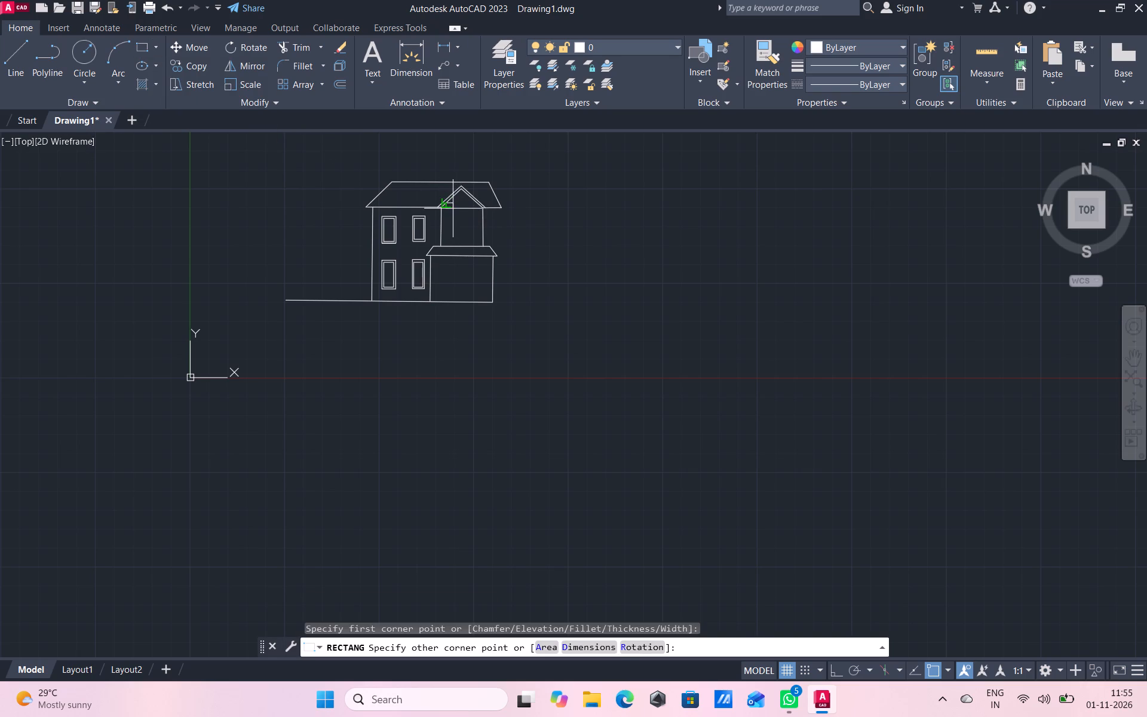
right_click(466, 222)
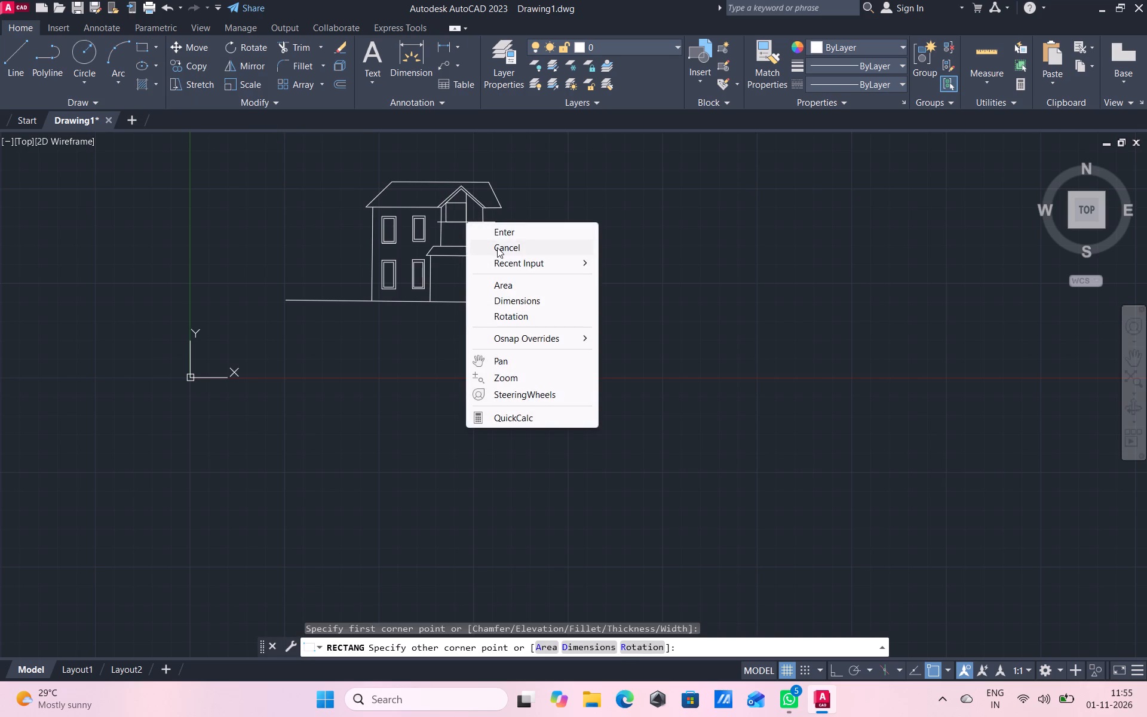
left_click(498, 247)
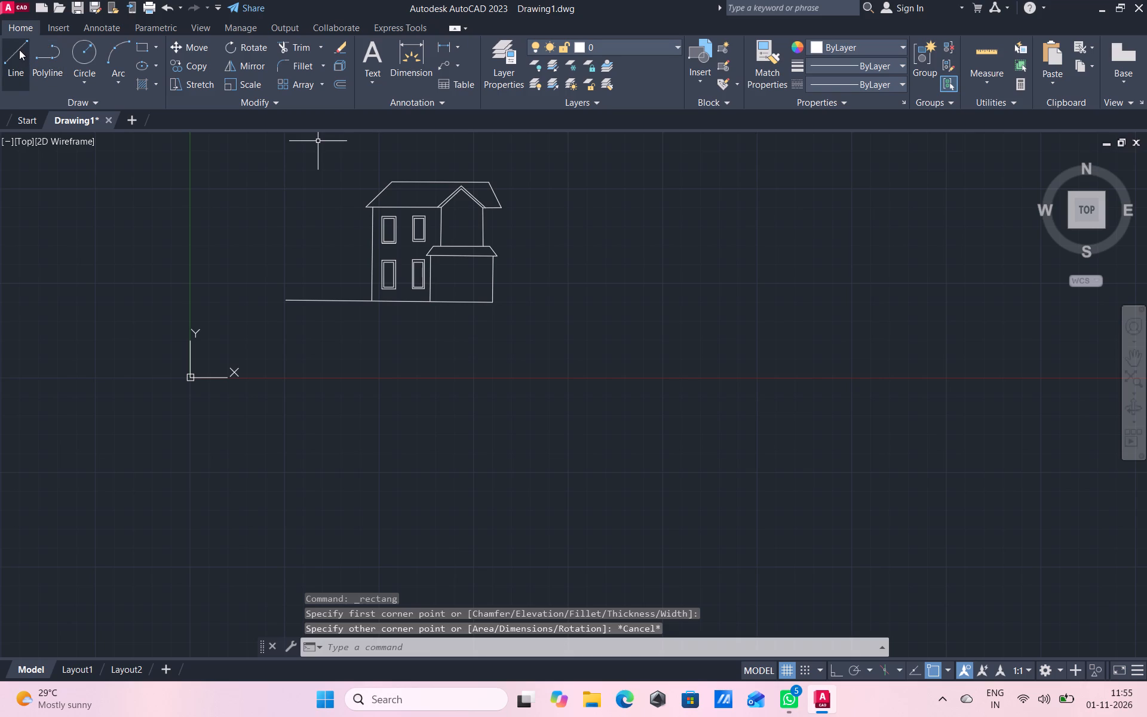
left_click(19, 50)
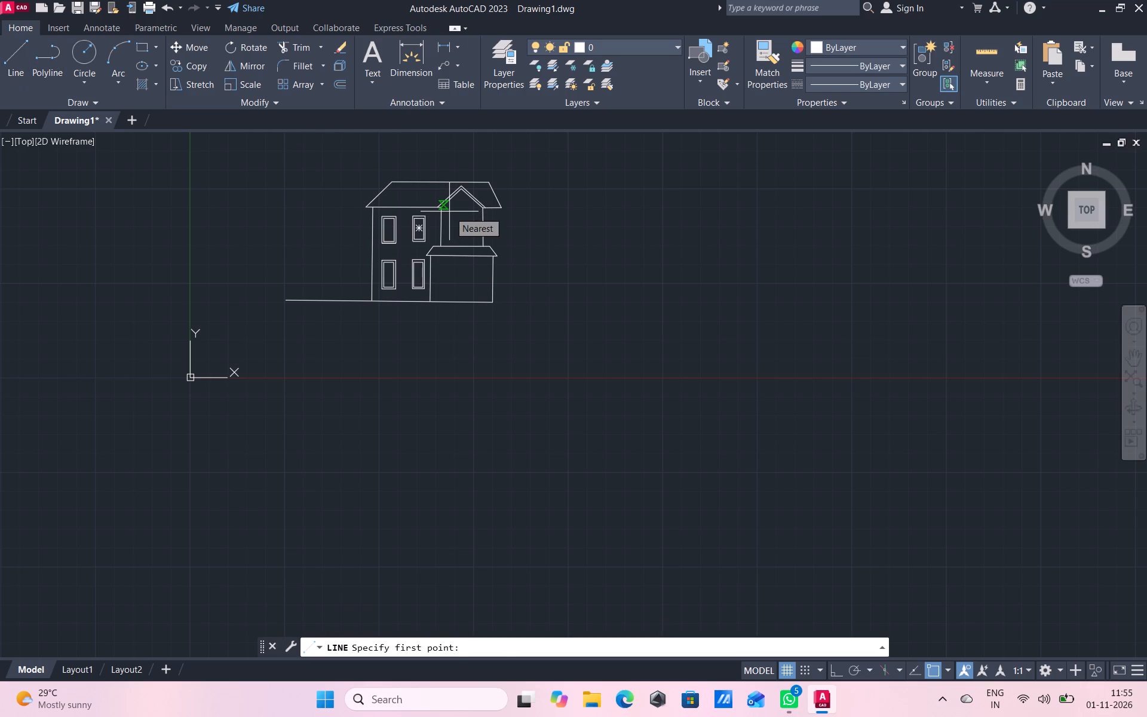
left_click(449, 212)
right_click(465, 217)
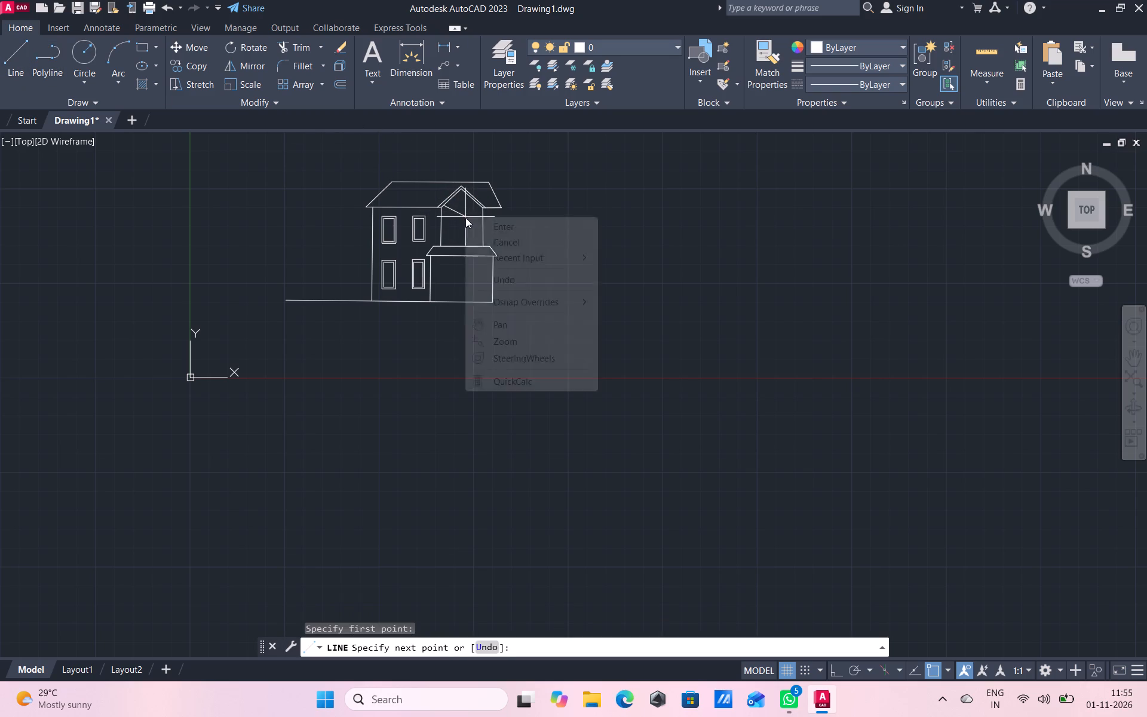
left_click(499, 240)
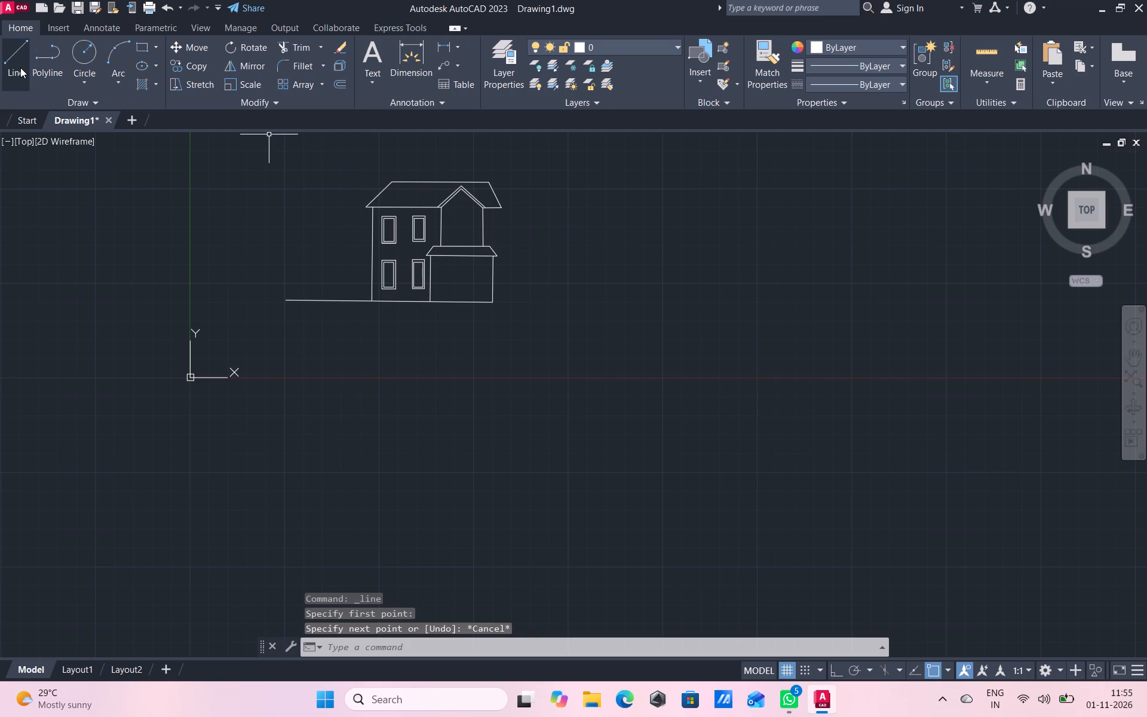
Draw a closed rectangular window outline about 333 units high on the upper-storey wall below the gable.
left_click(20, 68)
scroll(418, 232, "up", 3)
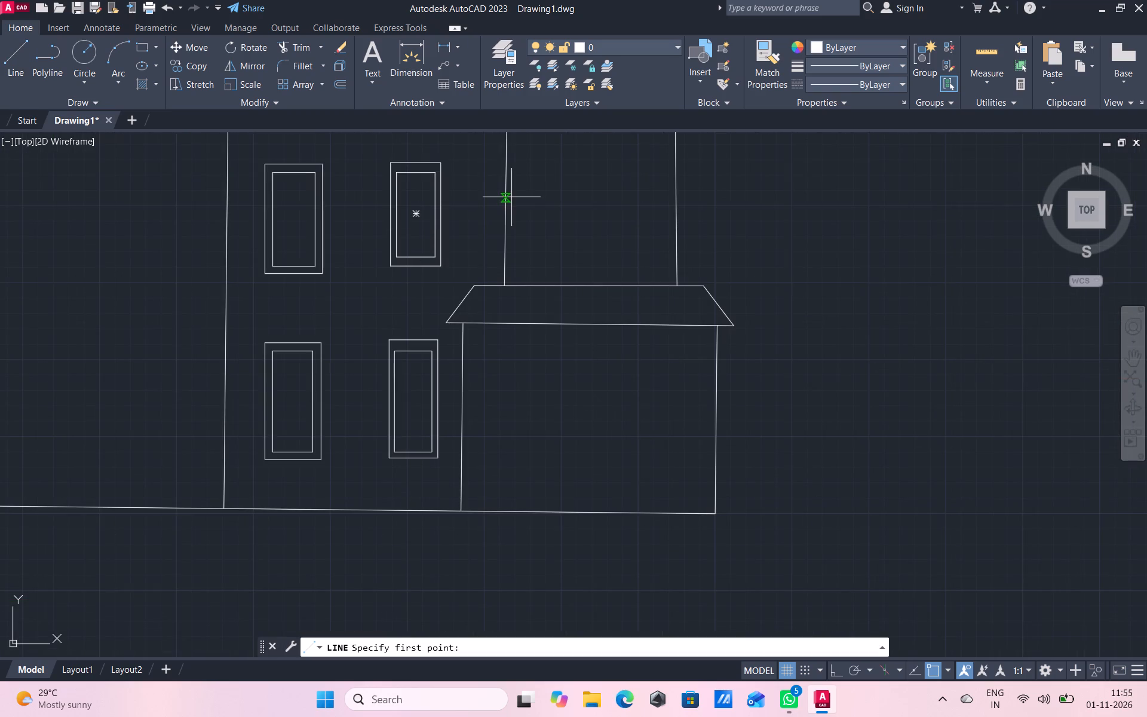
scroll(504, 209, "down", 2)
scroll(491, 227, "up", 1)
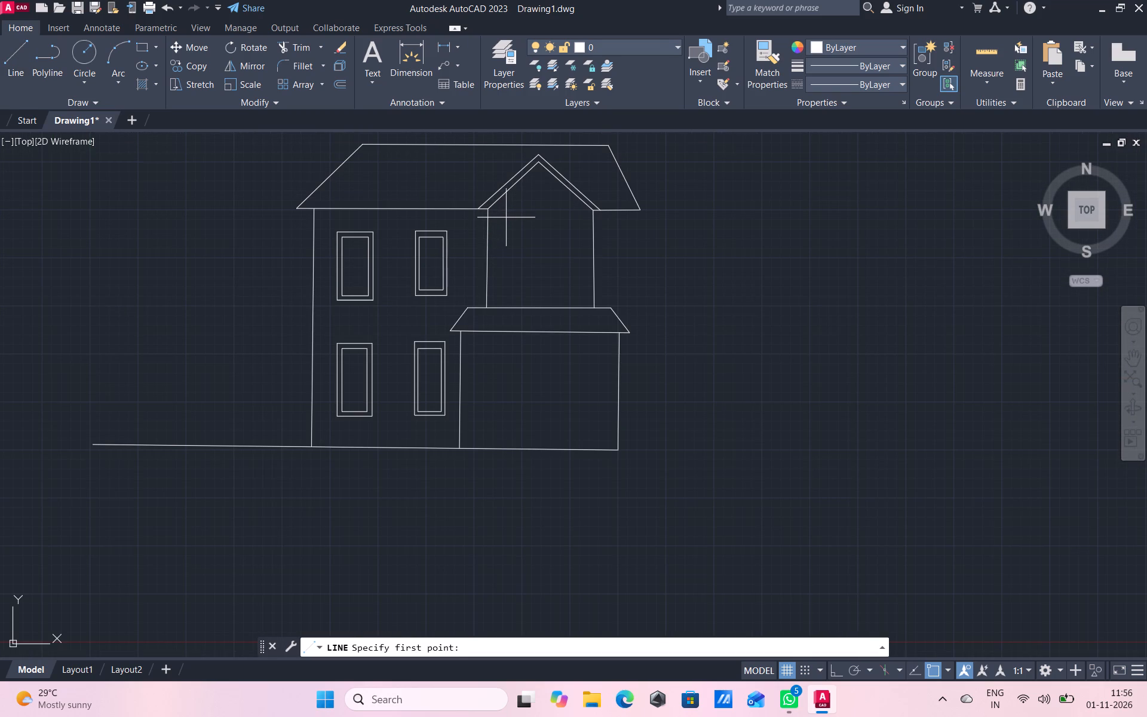
left_click(502, 219)
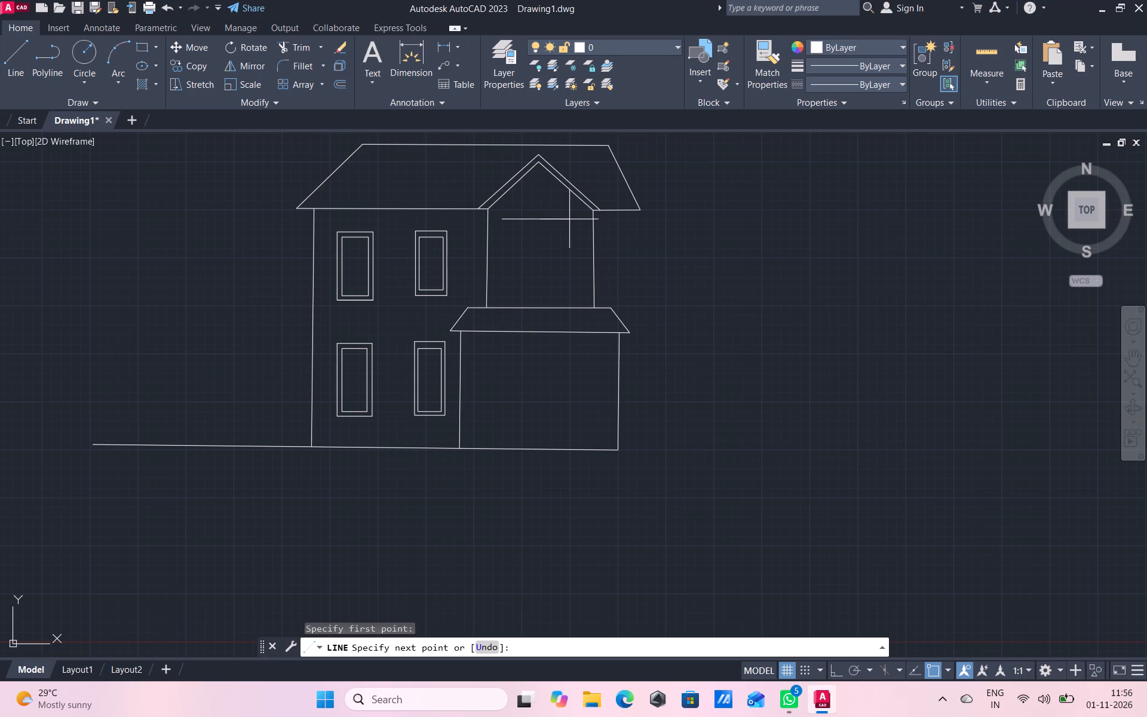
left_click_drag(569, 219, 569, 226)
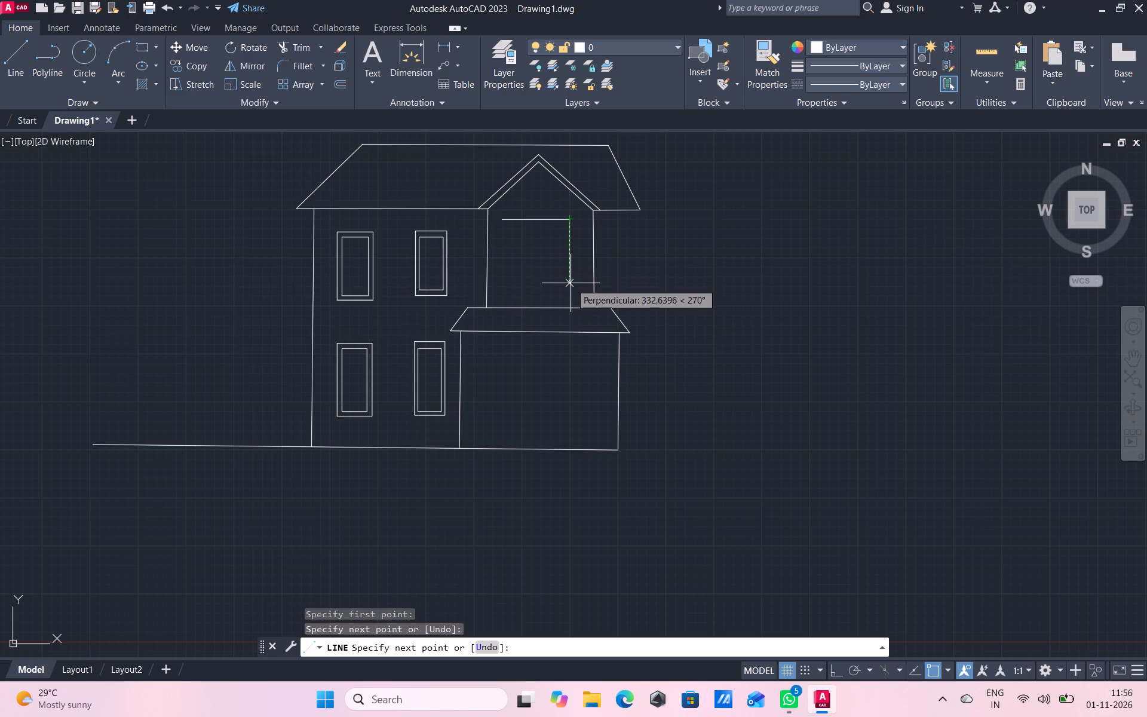
left_click(571, 283)
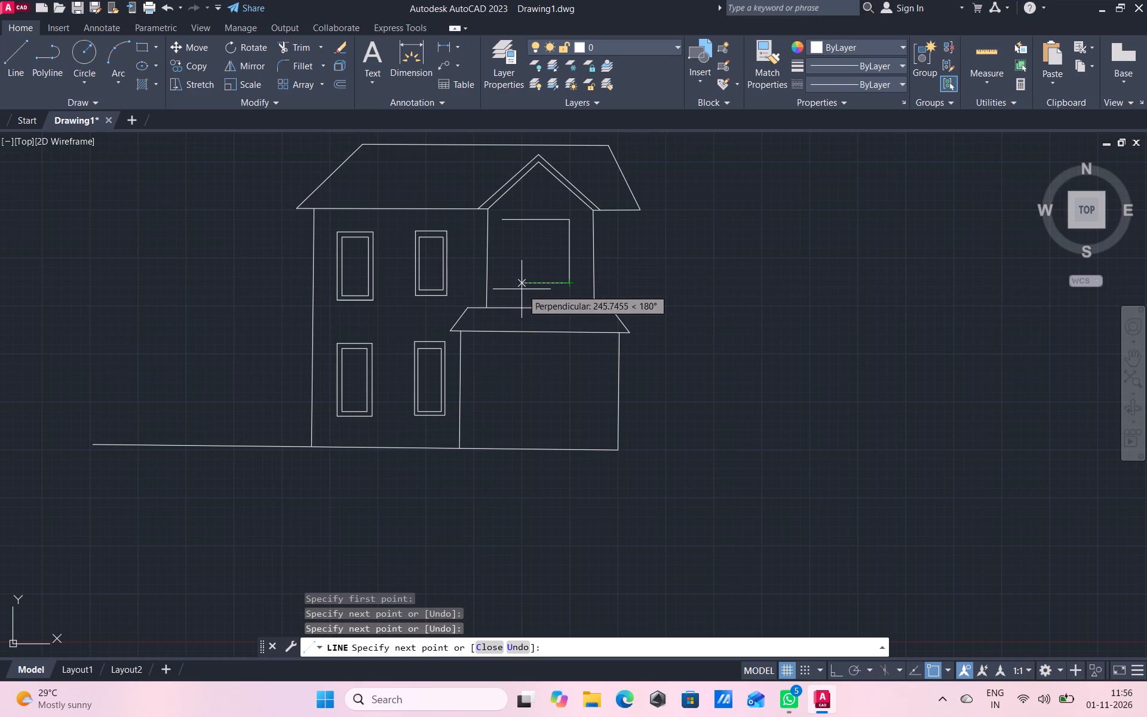
left_click(502, 287)
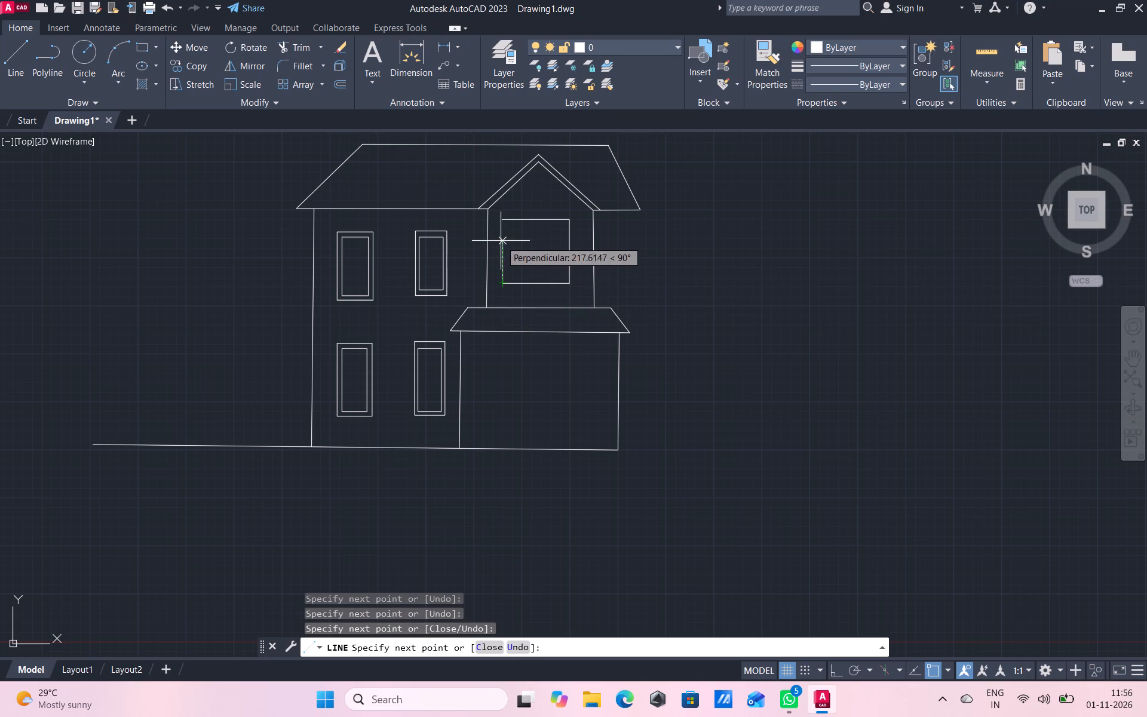
left_click(502, 225)
right_click(524, 249)
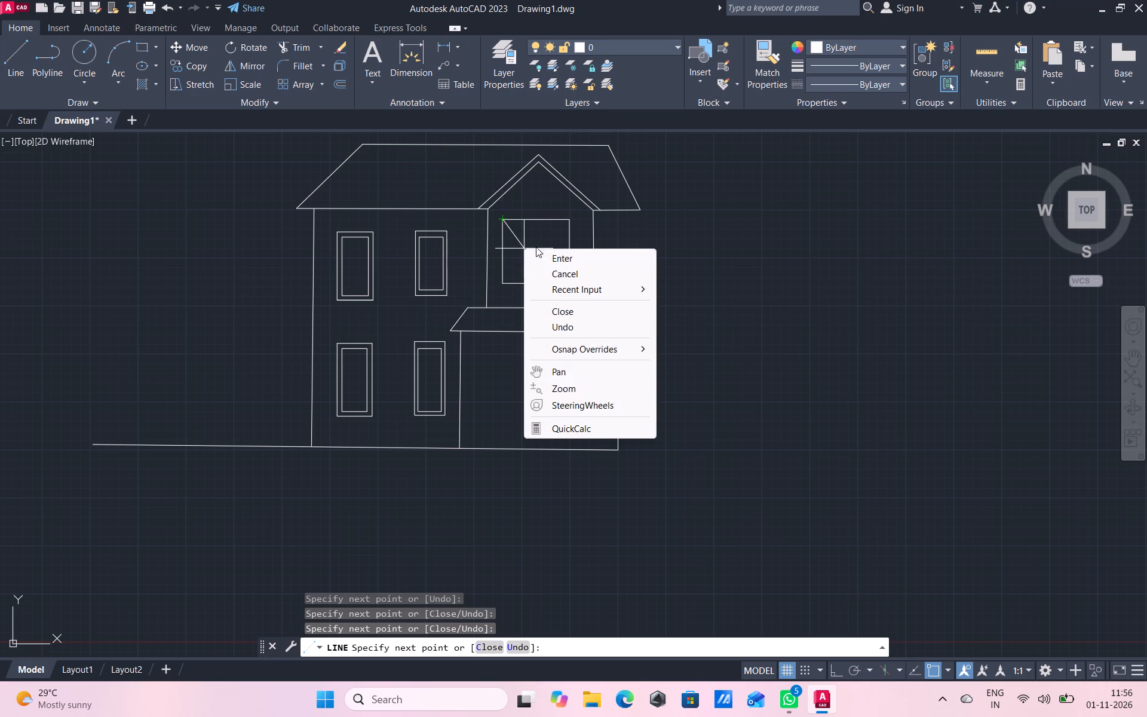
left_click(557, 269)
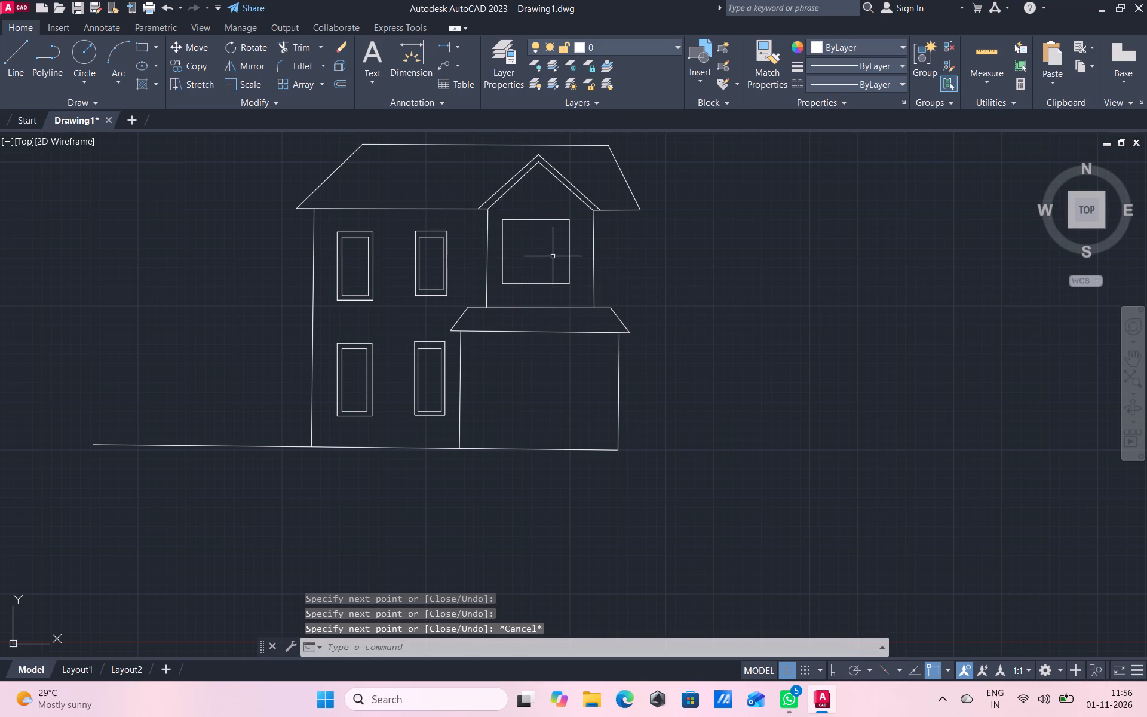
Draw a horizontal frame line across the gable window, just below its top edge.
left_click(22, 60)
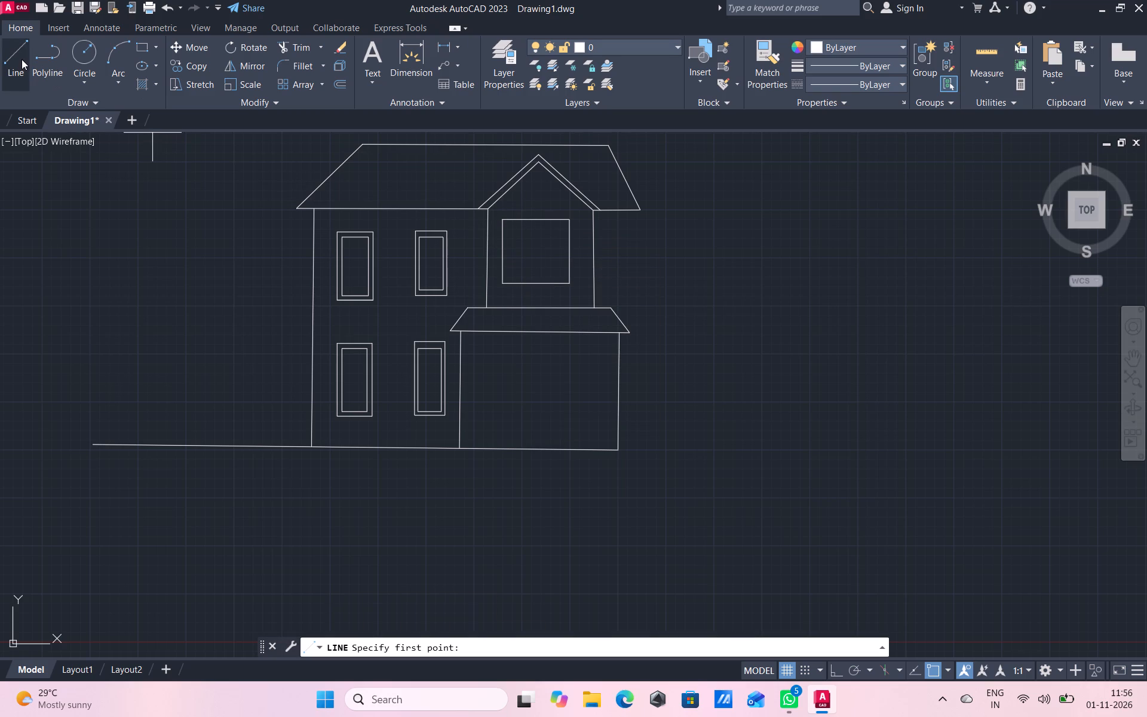
left_click(510, 228)
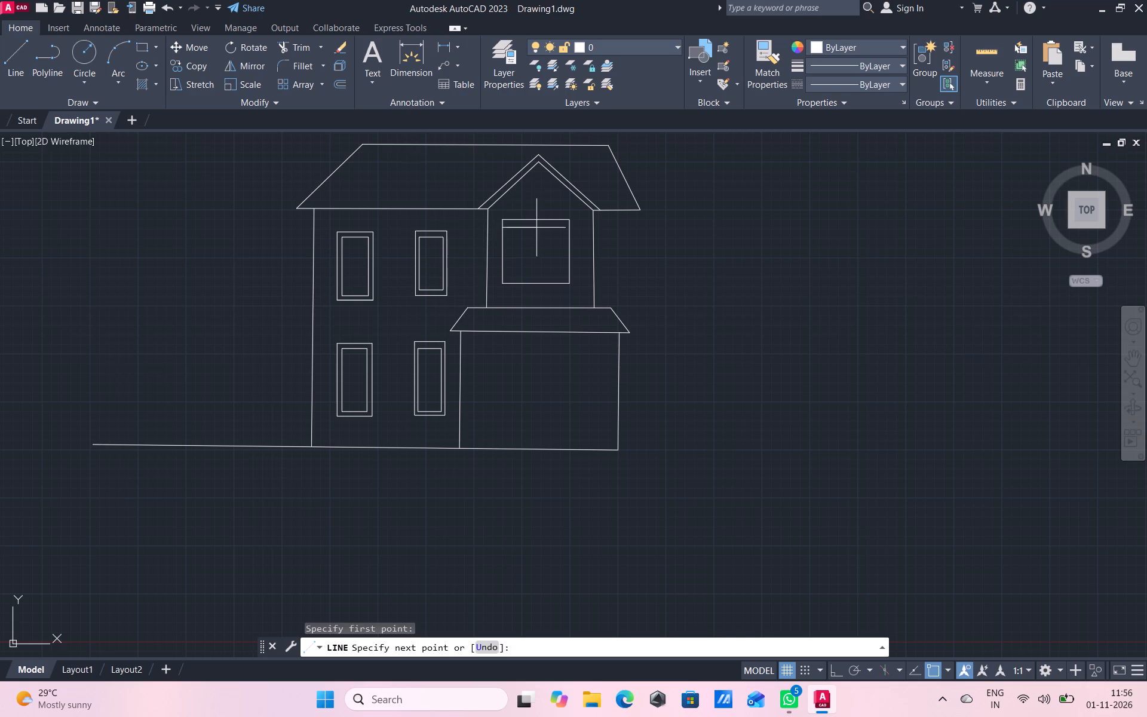
left_click(571, 229)
right_click(539, 259)
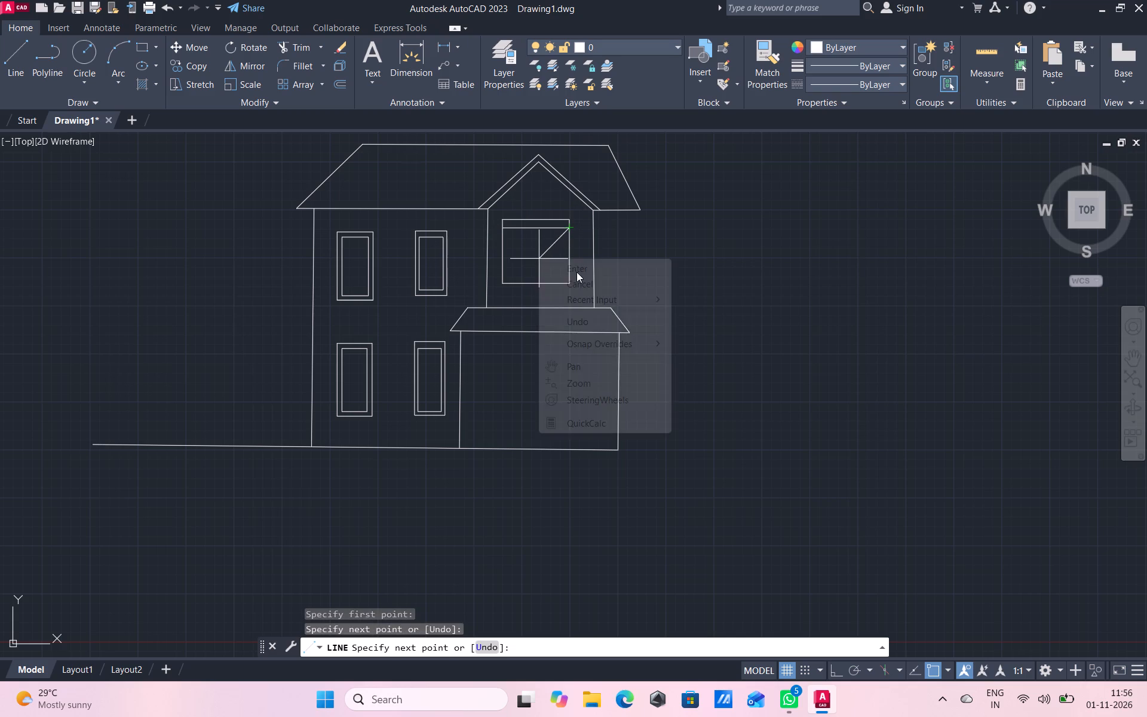
left_click(581, 280)
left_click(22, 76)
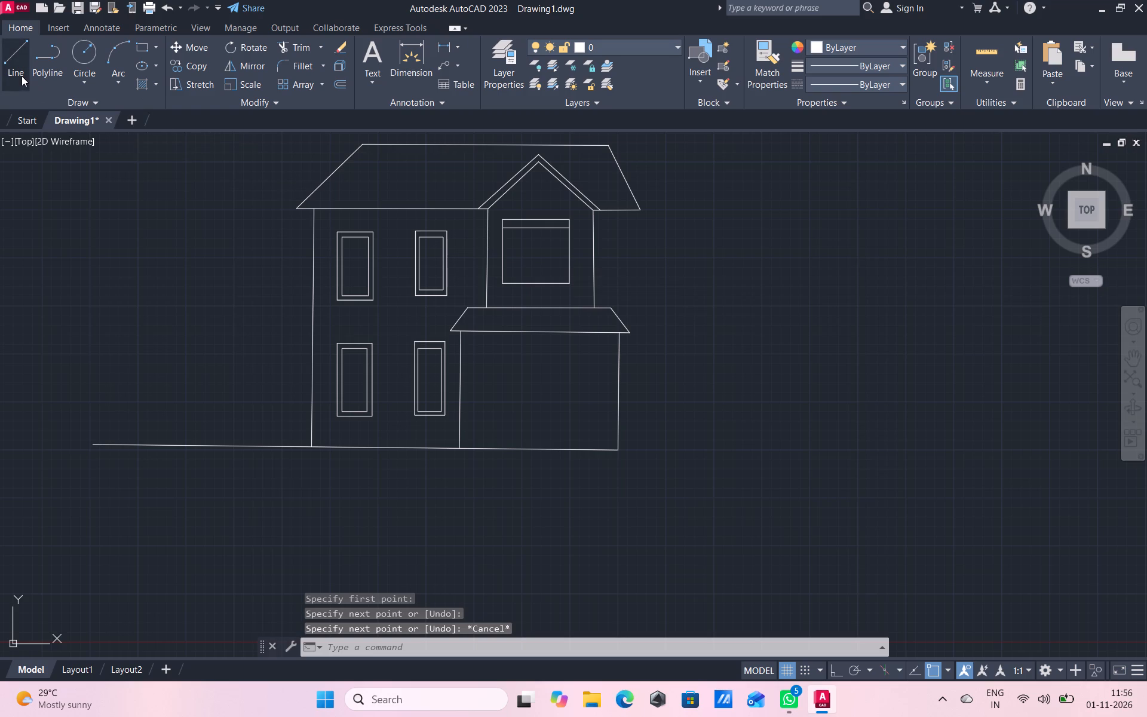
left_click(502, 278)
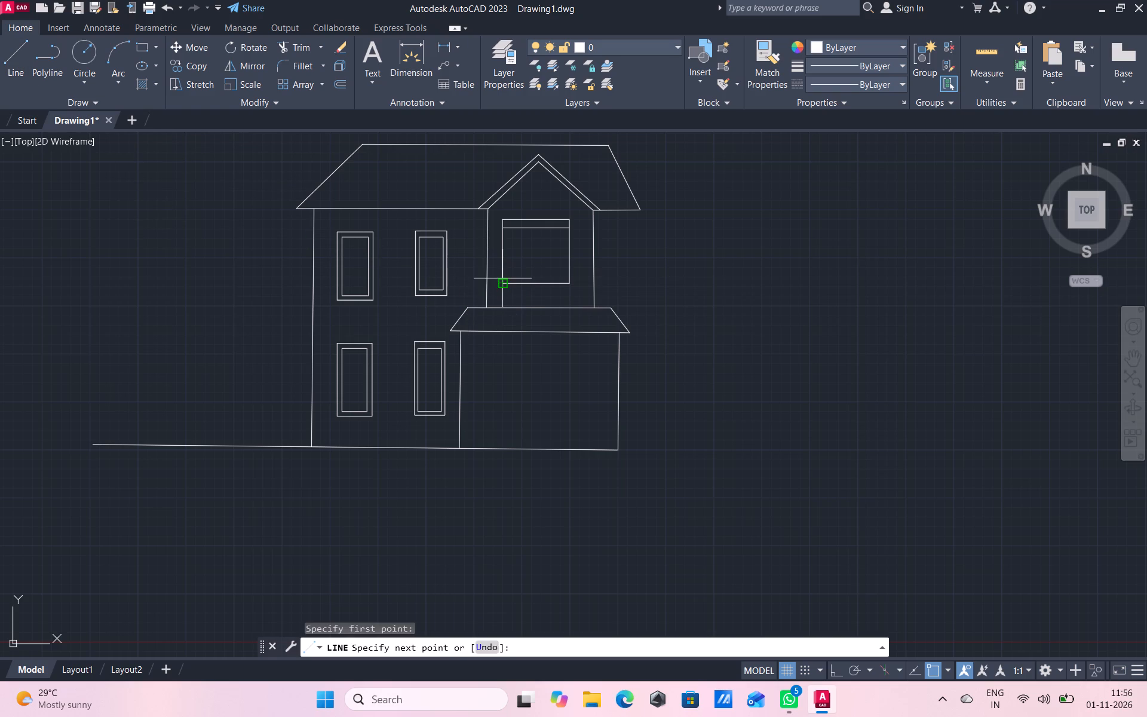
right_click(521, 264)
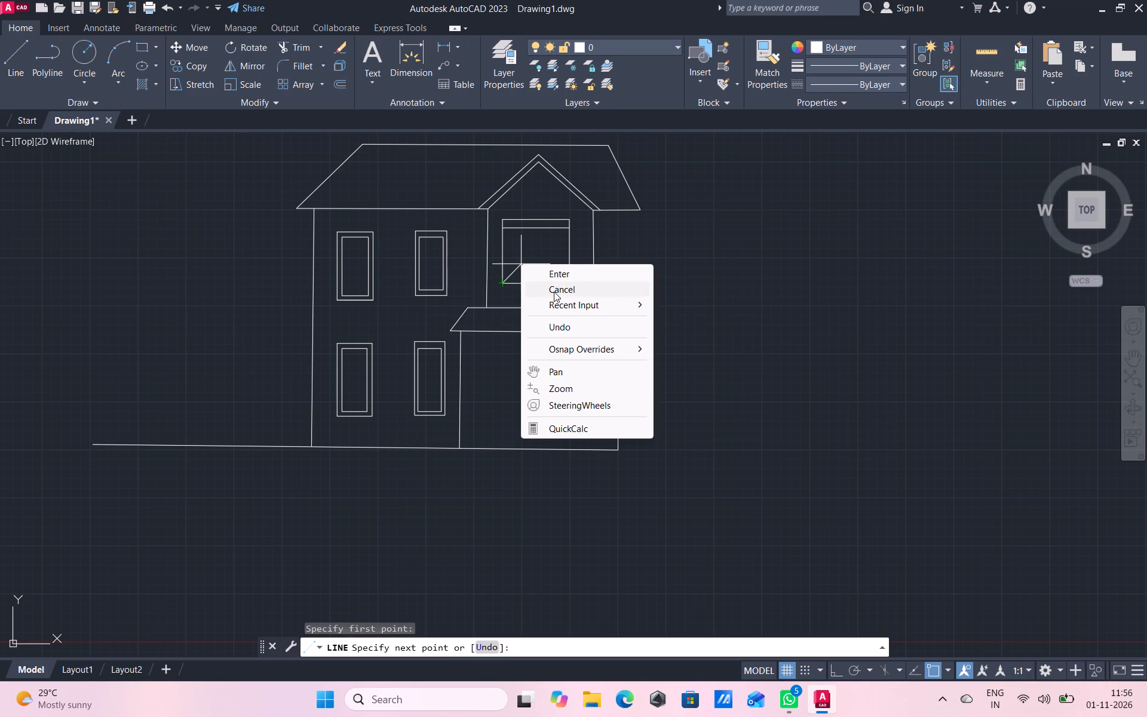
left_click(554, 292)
Draw a horizontal frame line across the gable window, just above its bottom edge.
left_click(16, 60)
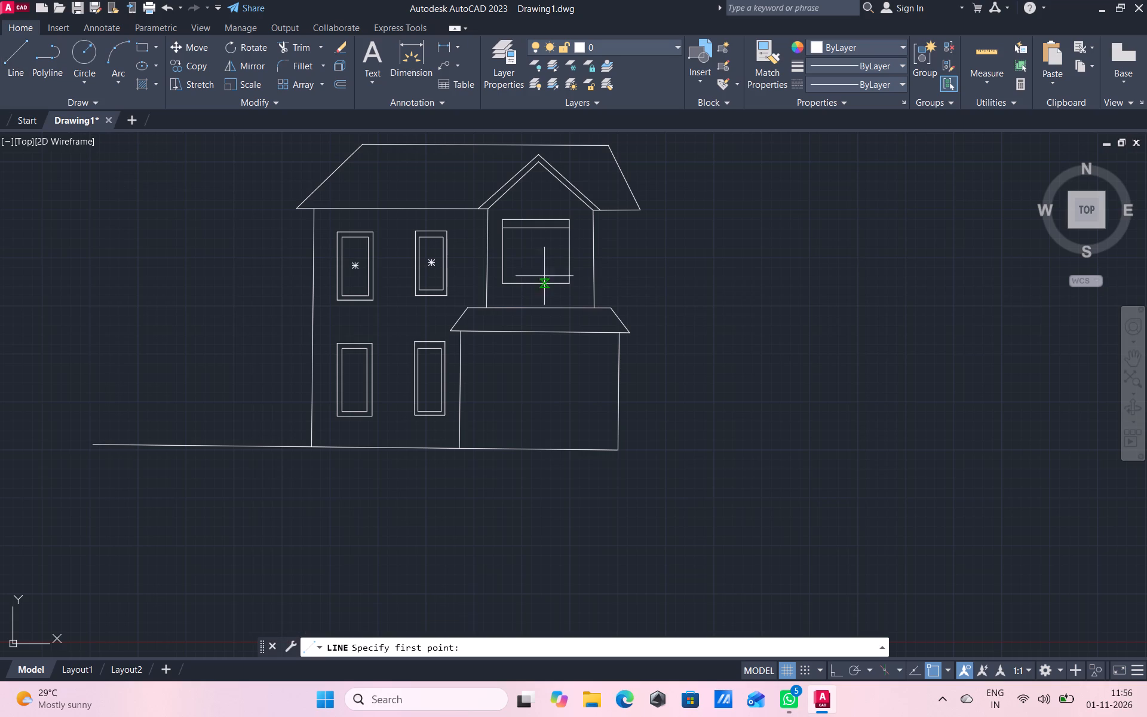
left_click(501, 275)
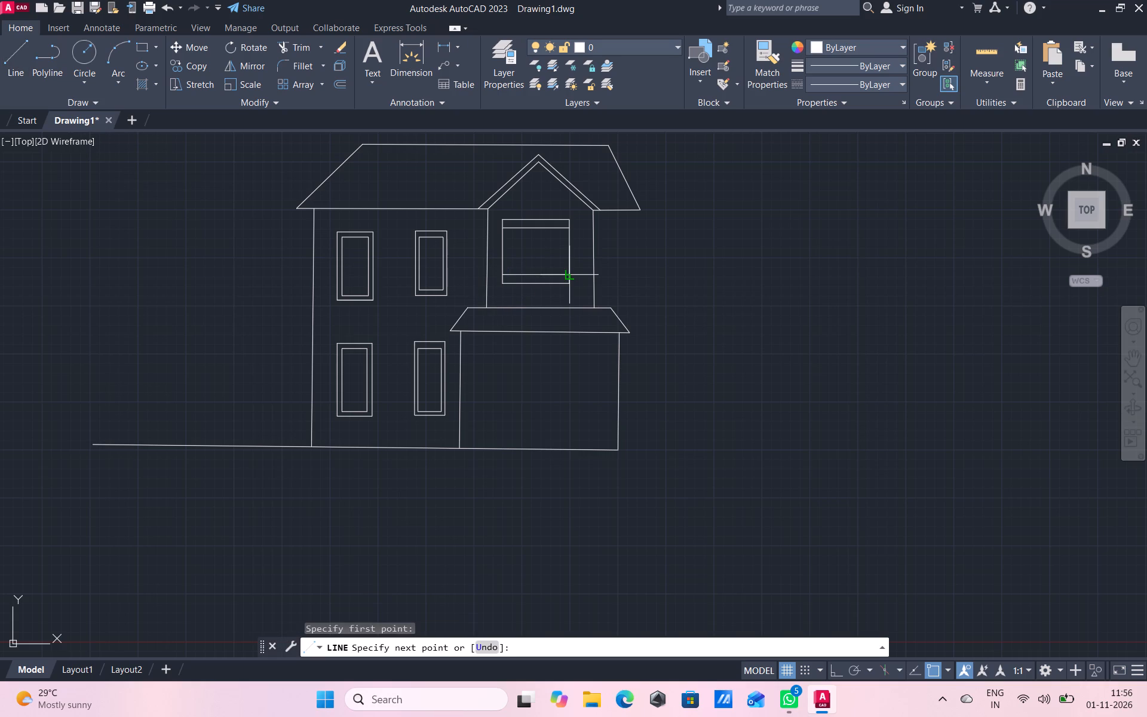
left_click(573, 275)
right_click(538, 249)
left_click(575, 275)
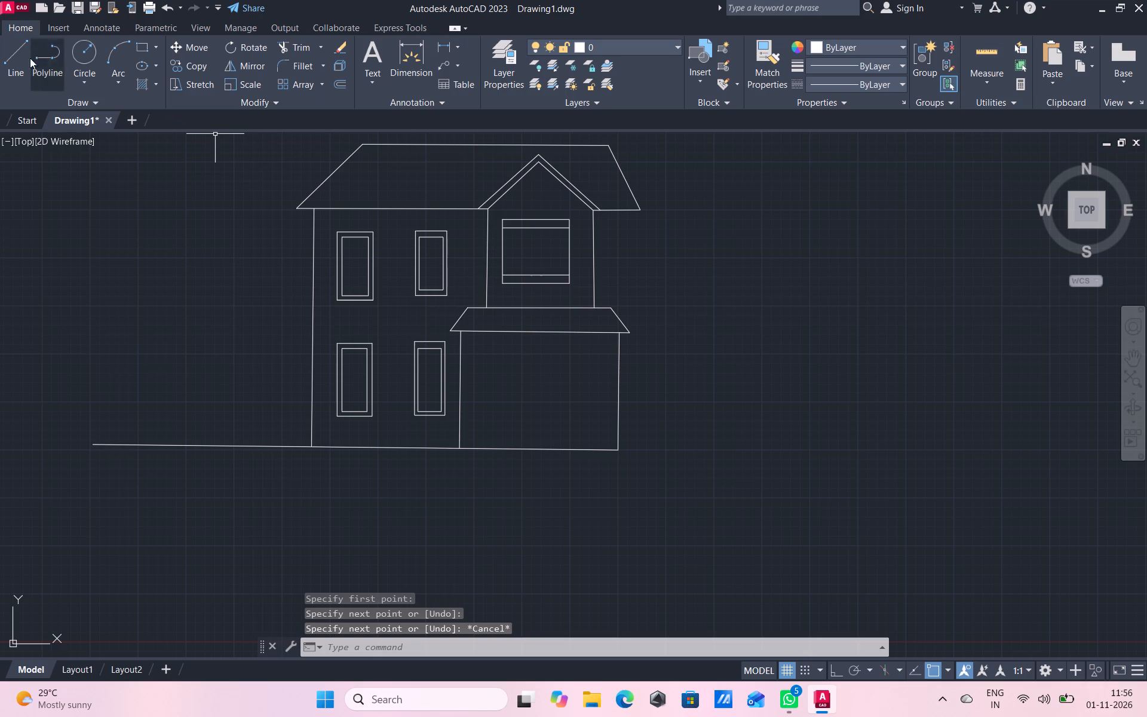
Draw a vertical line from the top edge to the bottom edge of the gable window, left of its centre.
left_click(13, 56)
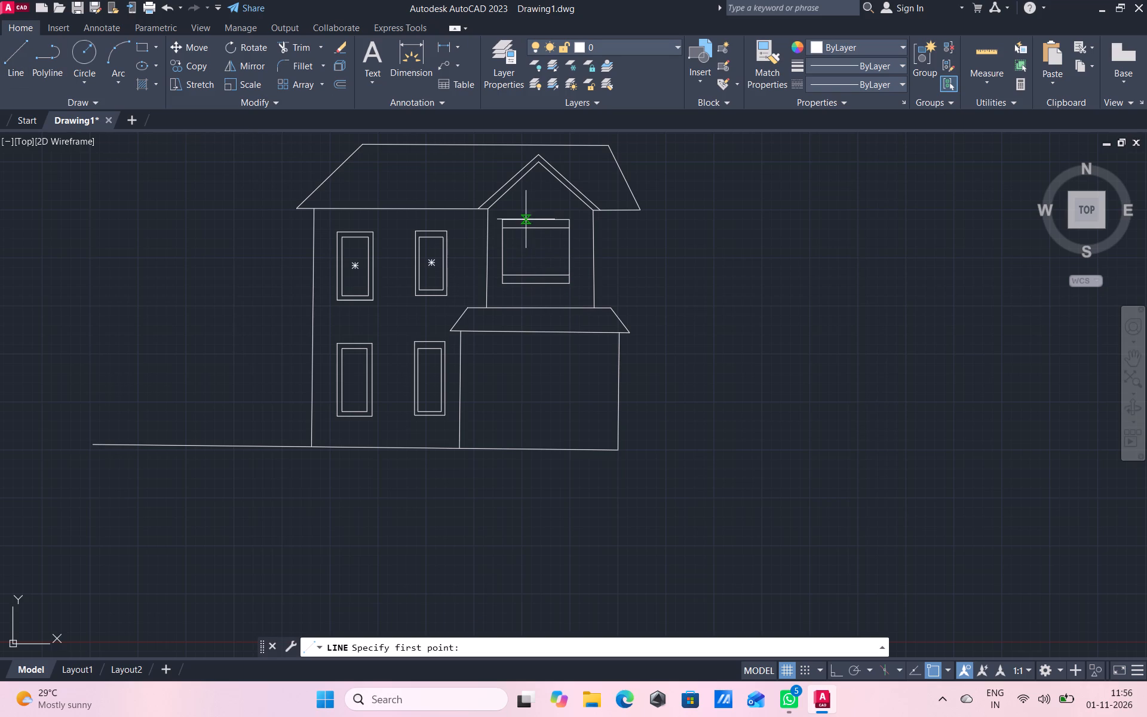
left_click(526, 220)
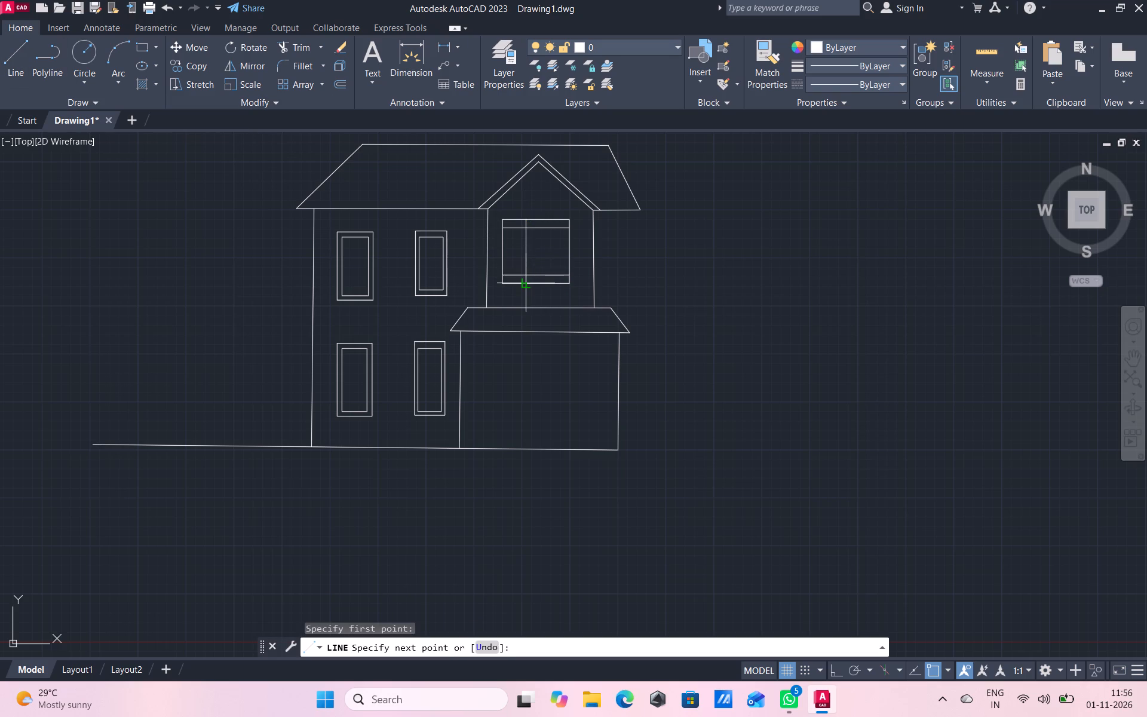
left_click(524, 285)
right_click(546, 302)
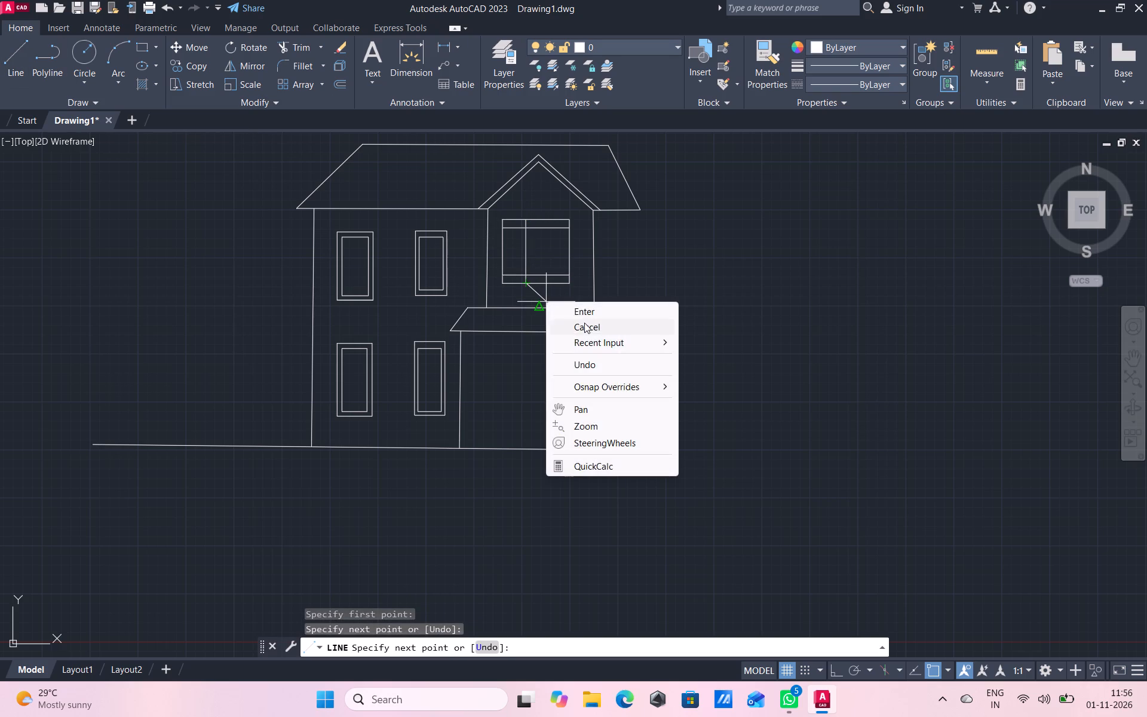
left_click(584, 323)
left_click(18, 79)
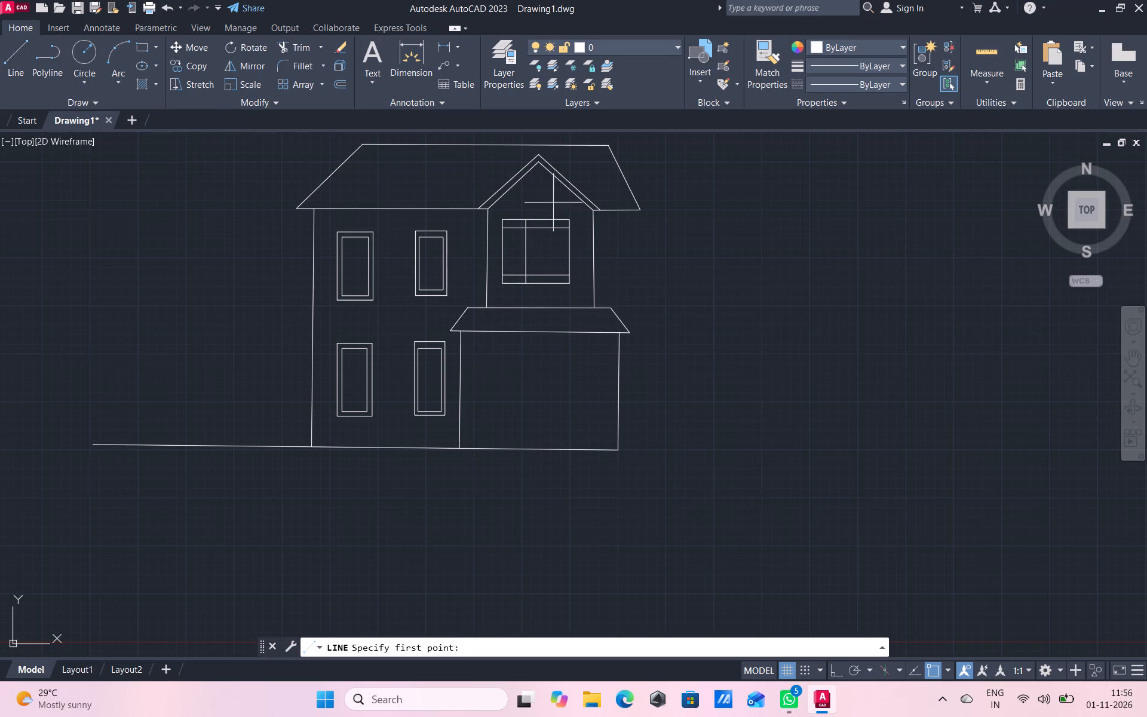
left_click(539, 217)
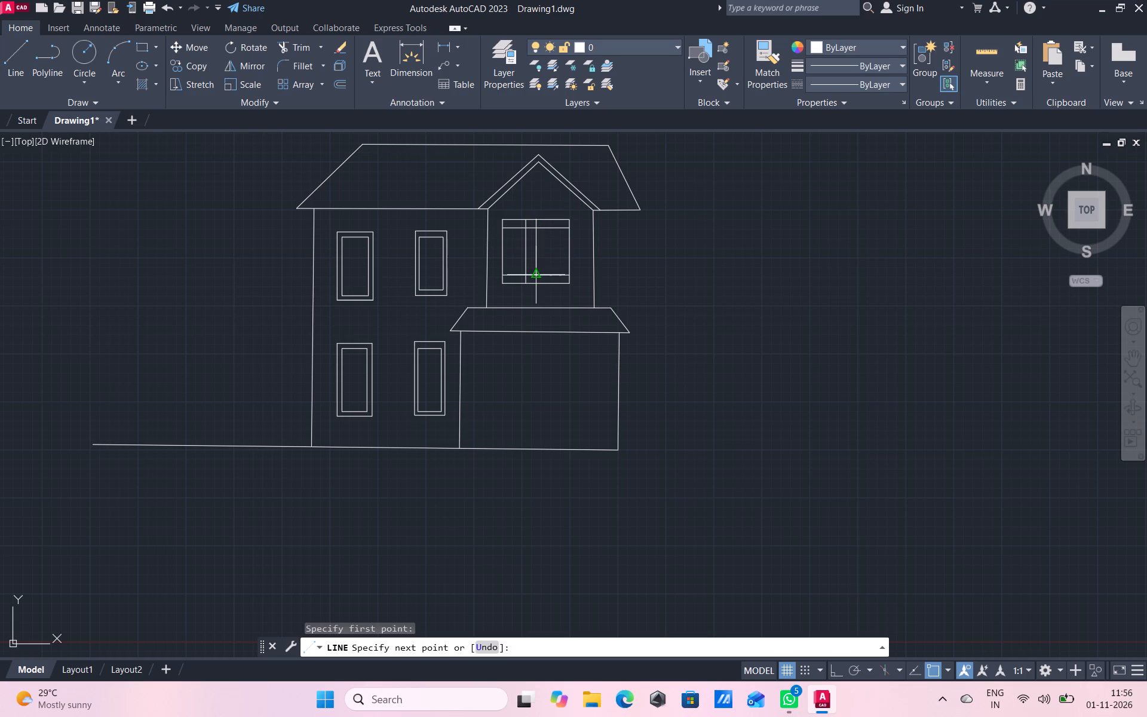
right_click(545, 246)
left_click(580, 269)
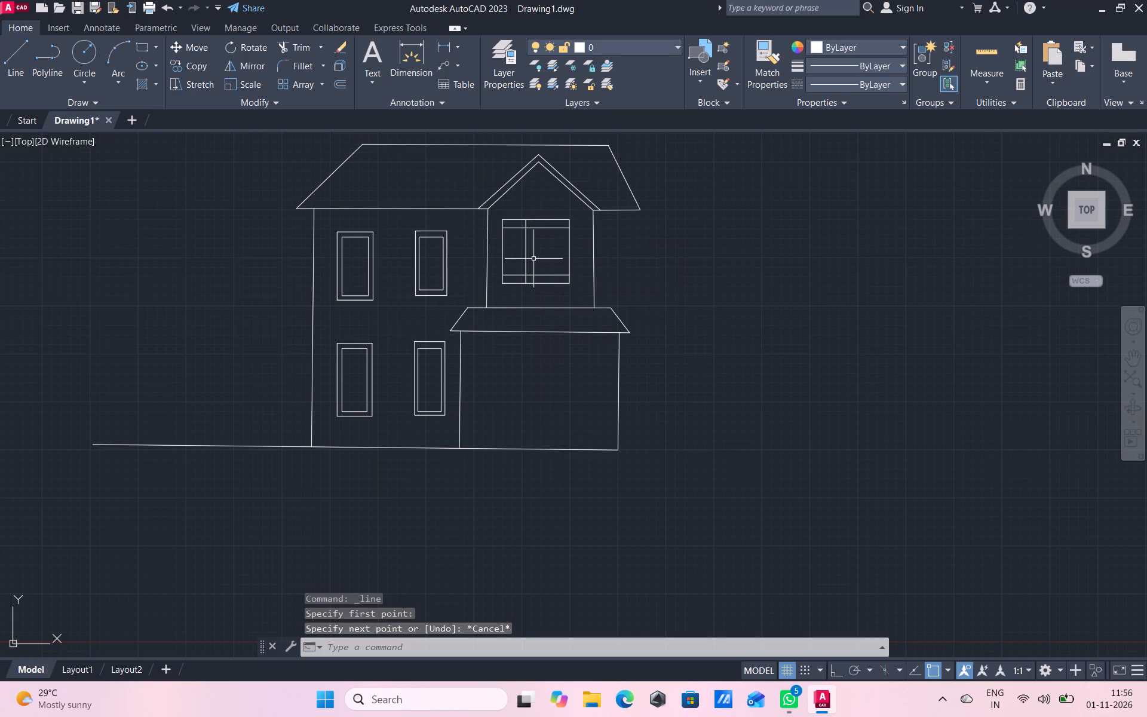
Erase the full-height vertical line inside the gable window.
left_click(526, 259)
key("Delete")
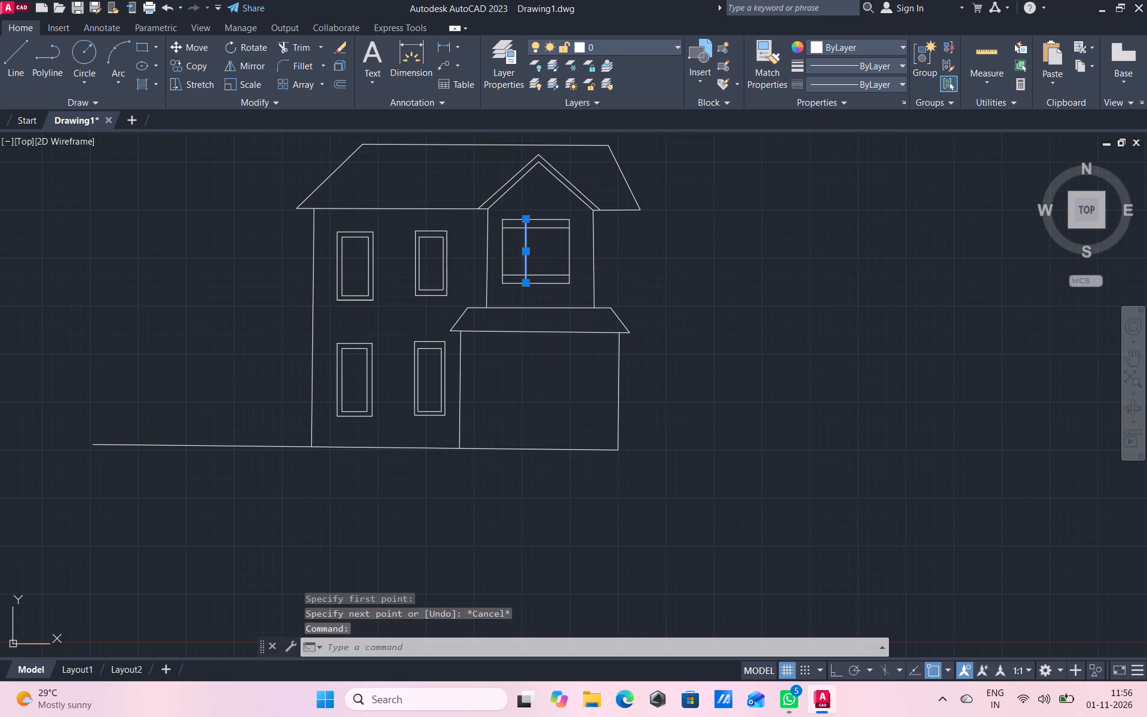
Draw two vertical mullion lines between the gable window's inner horizontal frame lines, one on each side of its centre.
left_click(16, 66)
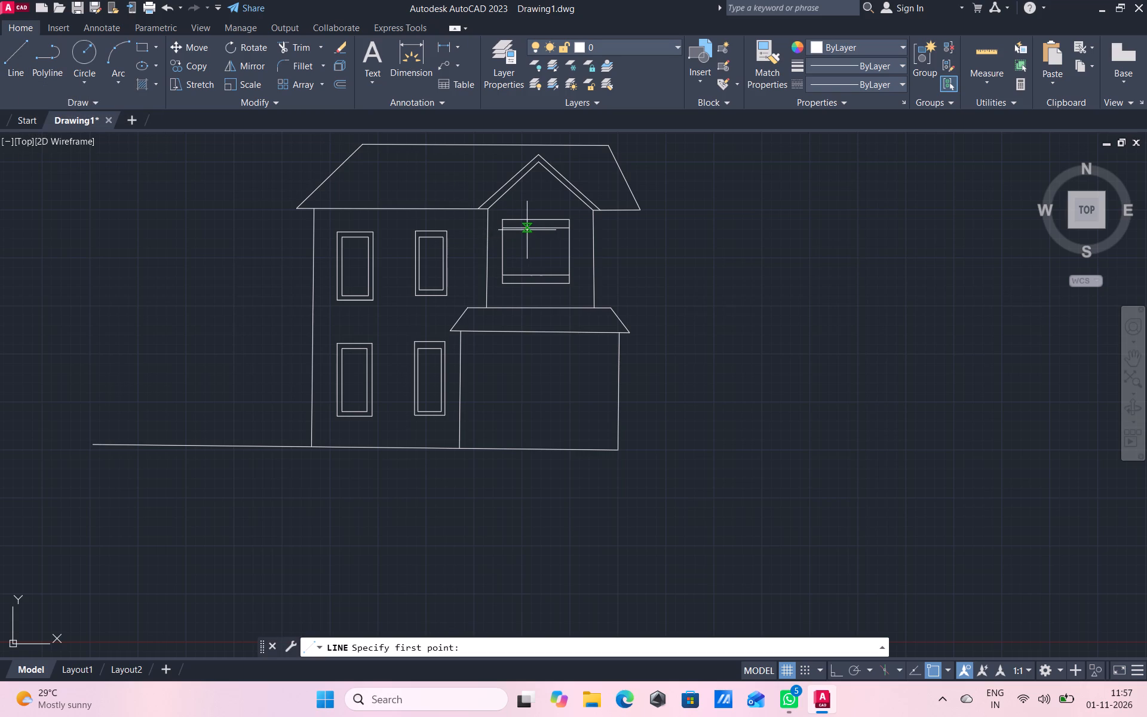
scroll(527, 229, "up", 1)
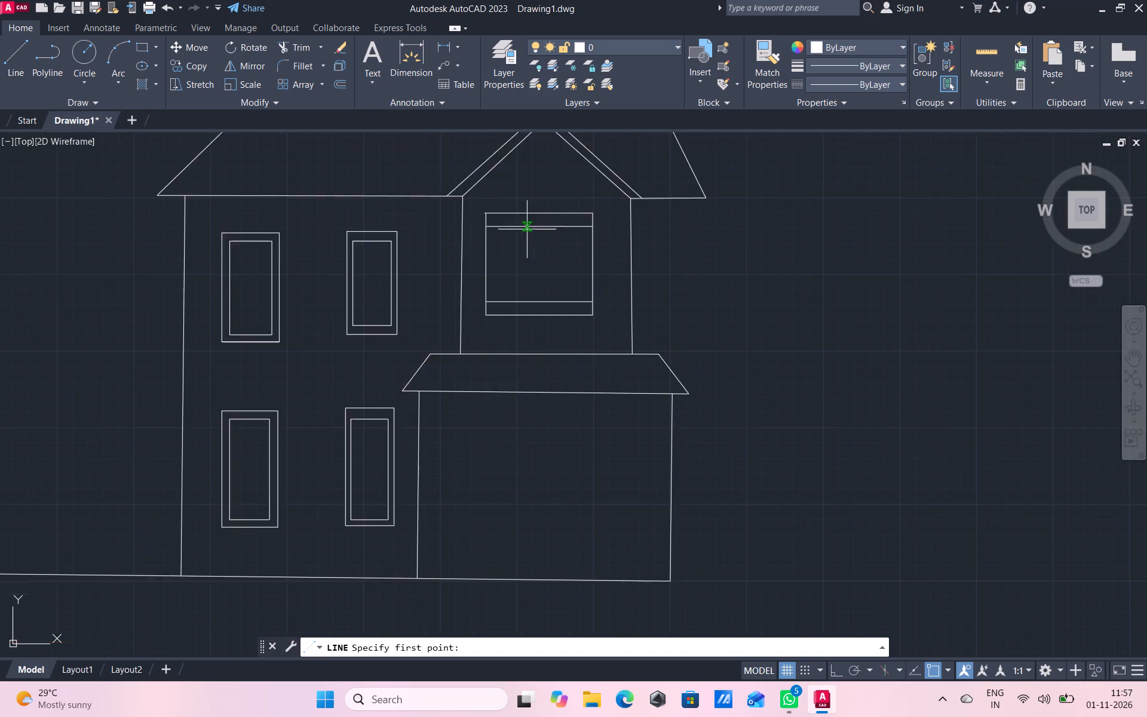
scroll(527, 229, "up", 1)
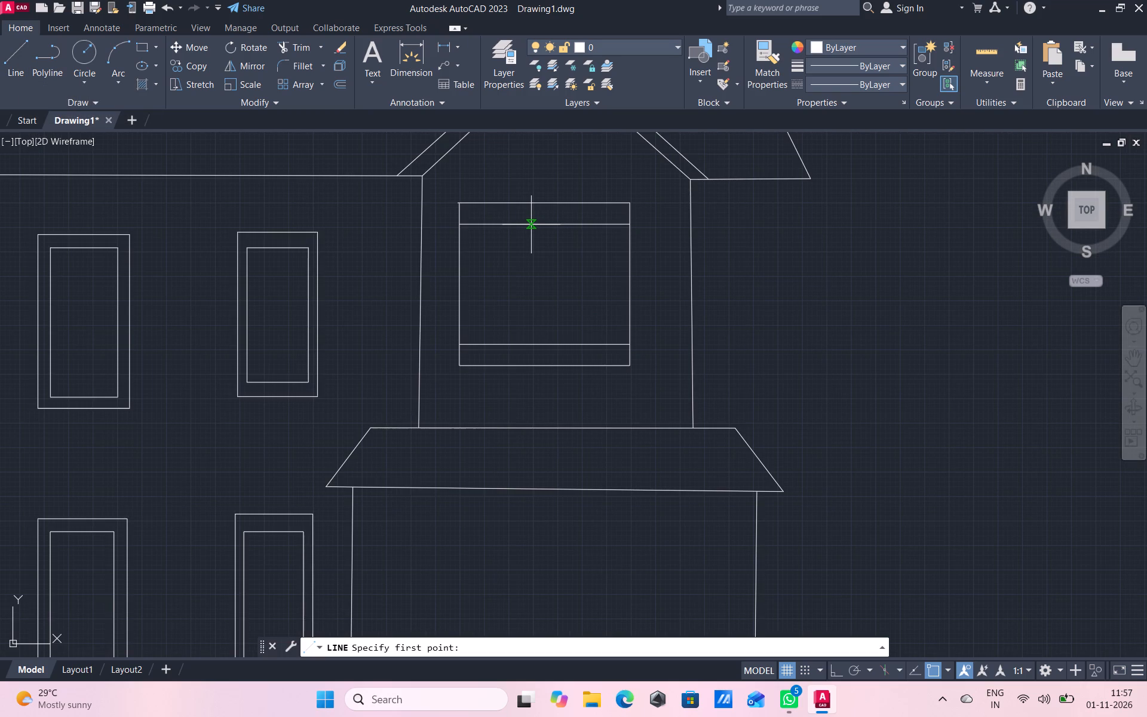
left_click(531, 225)
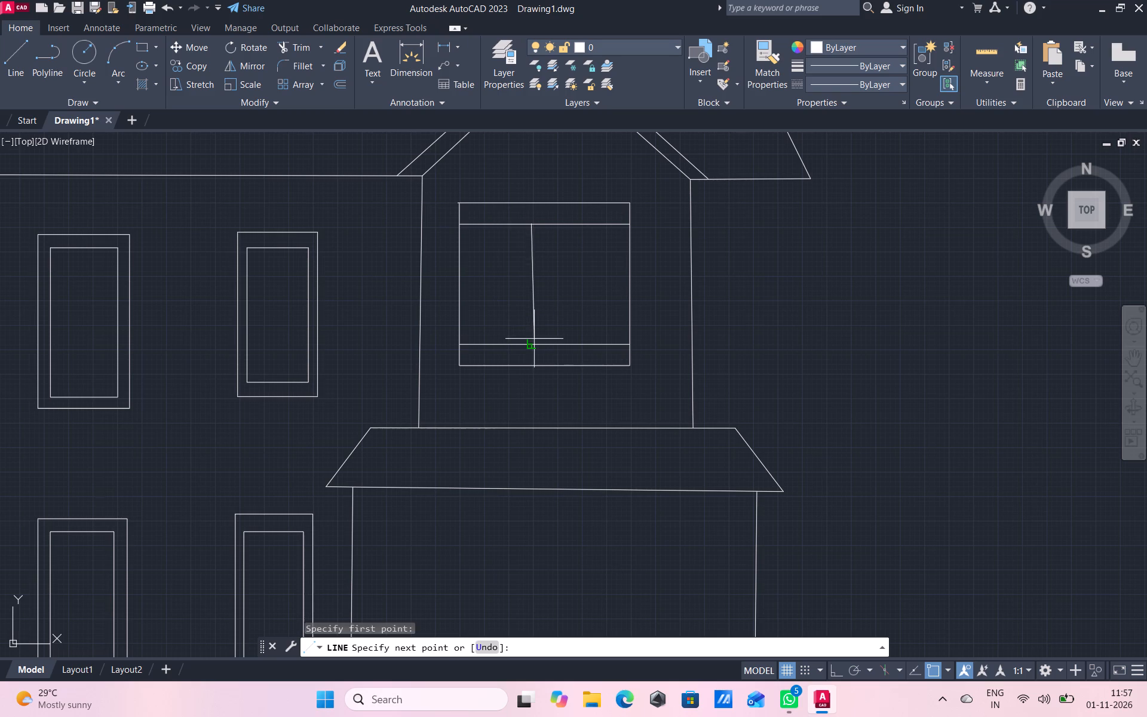
left_click(533, 343)
right_click(554, 320)
left_click(597, 344)
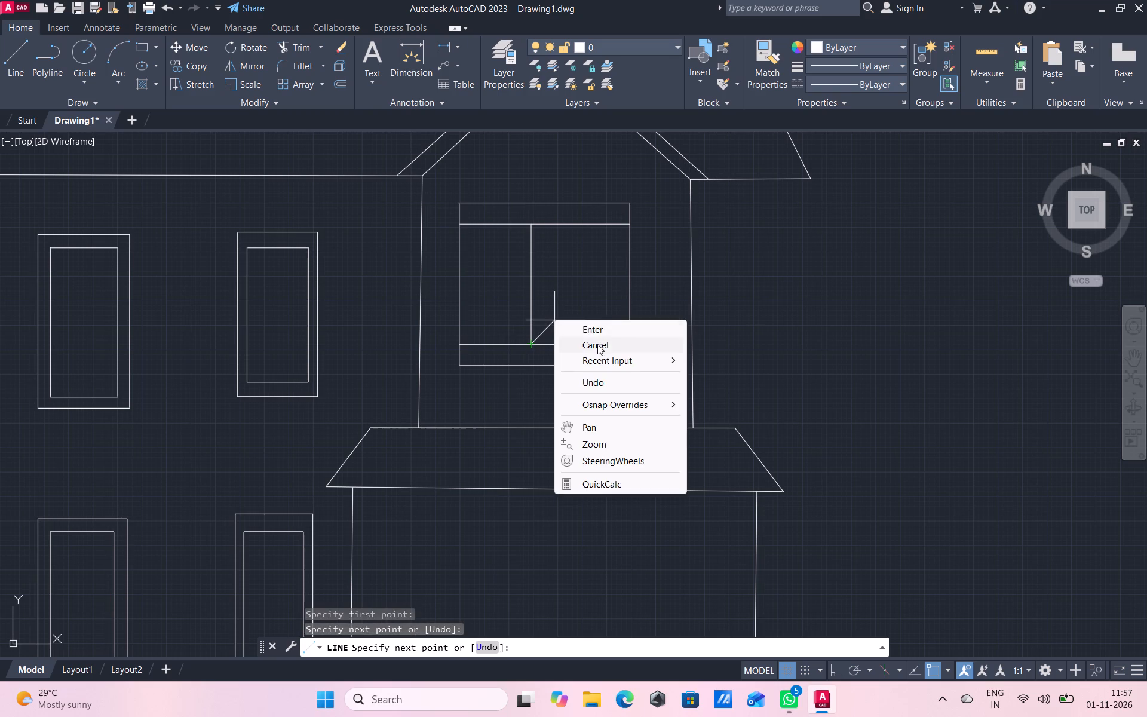
left_click(13, 62)
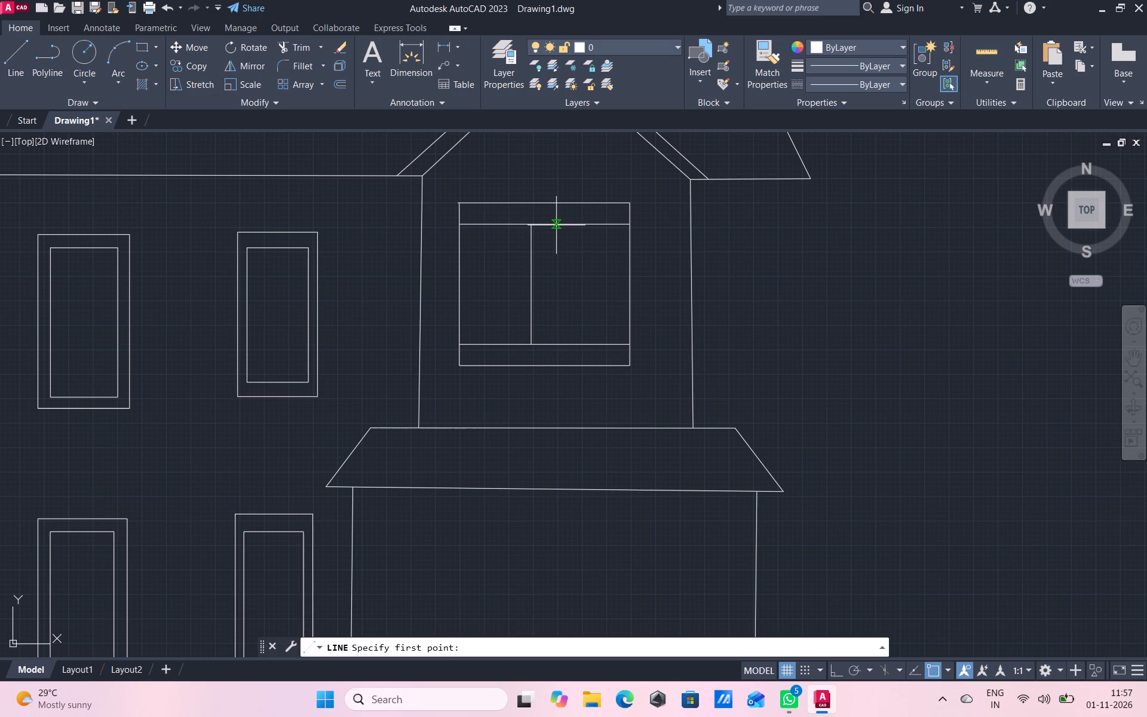
left_click_drag(556, 225, 556, 231)
left_click(556, 341)
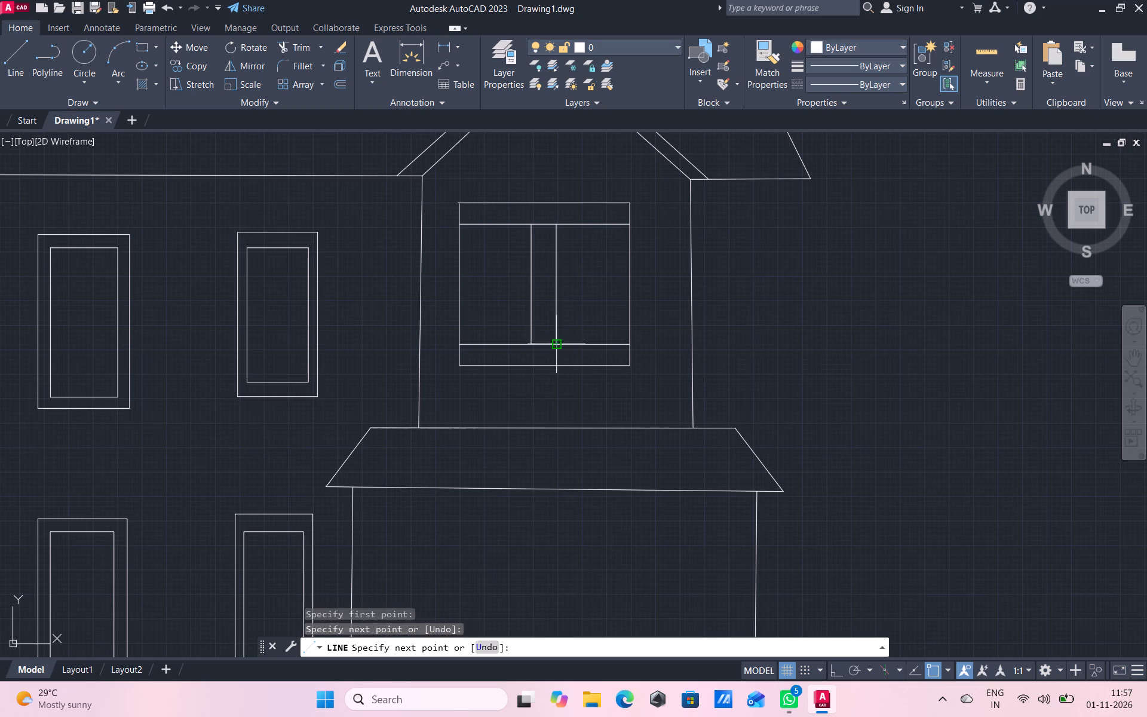
right_click(596, 283)
left_click(644, 306)
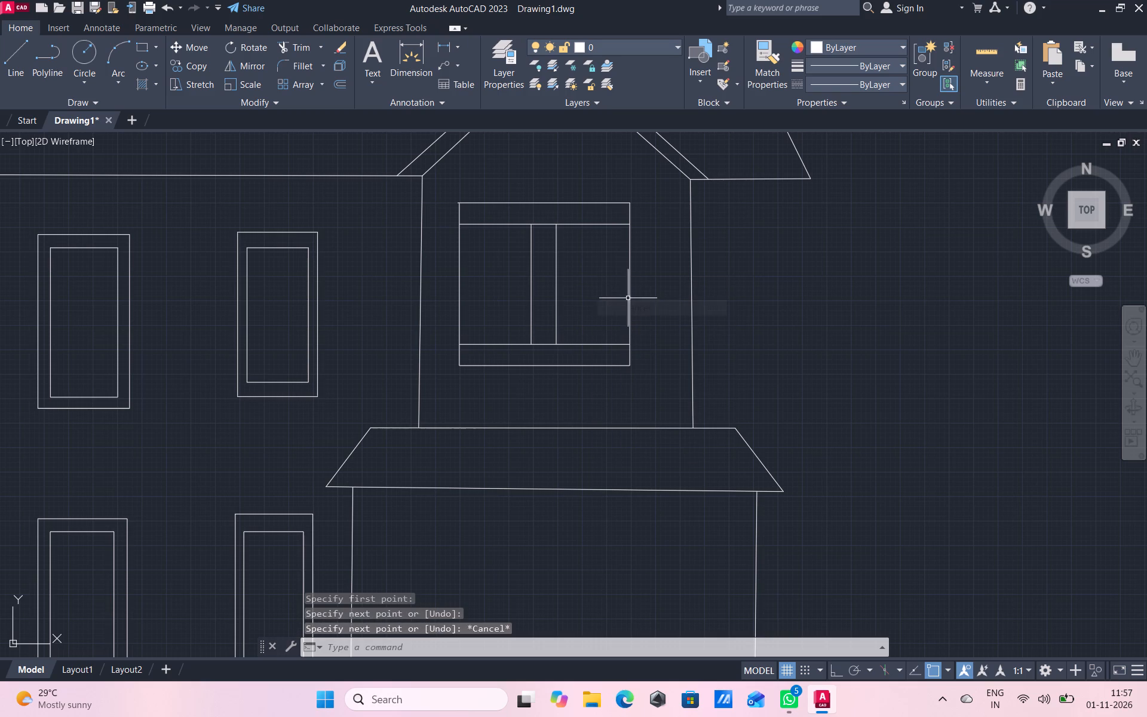
Draw two vertical frame lines between the gable window's inner horizontal lines, one just inside each side edge.
left_click(18, 62)
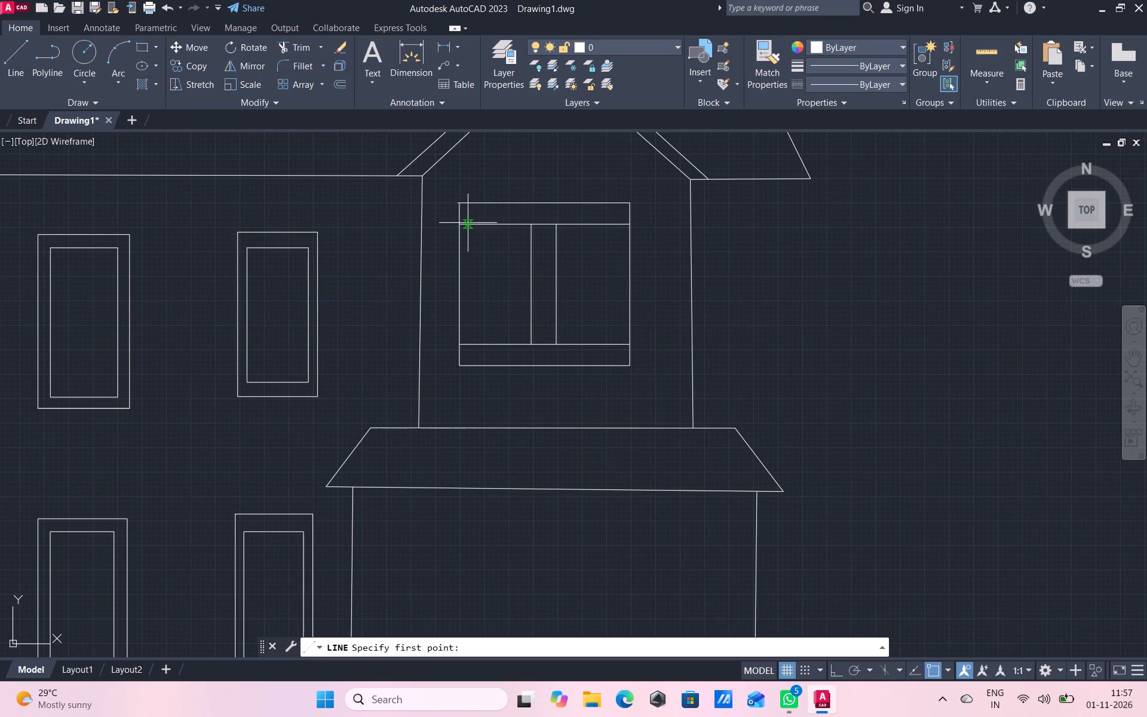
left_click_drag(470, 226, 470, 233)
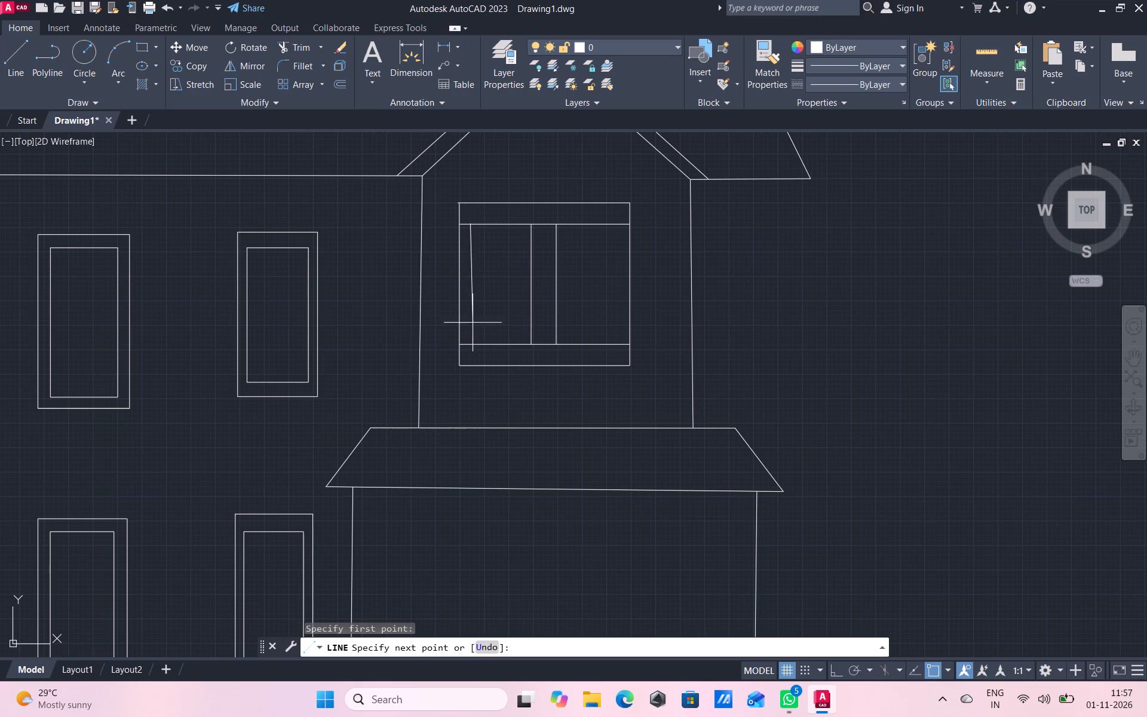
left_click(471, 340)
right_click(522, 323)
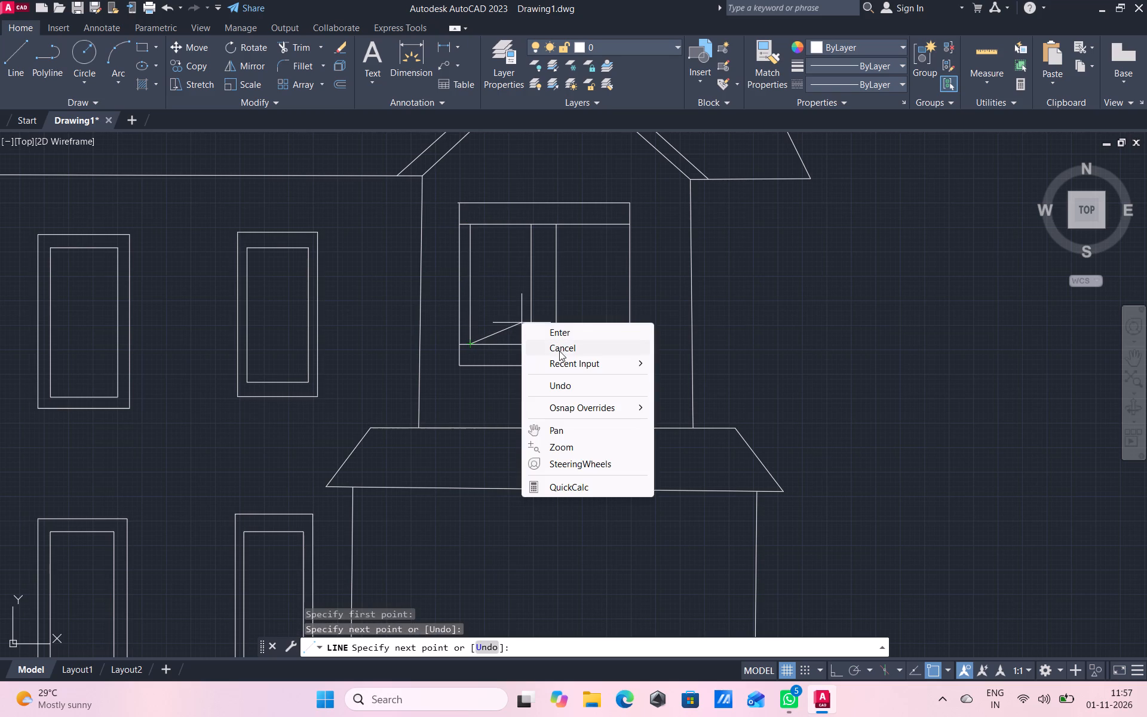
left_click(559, 351)
left_click(17, 81)
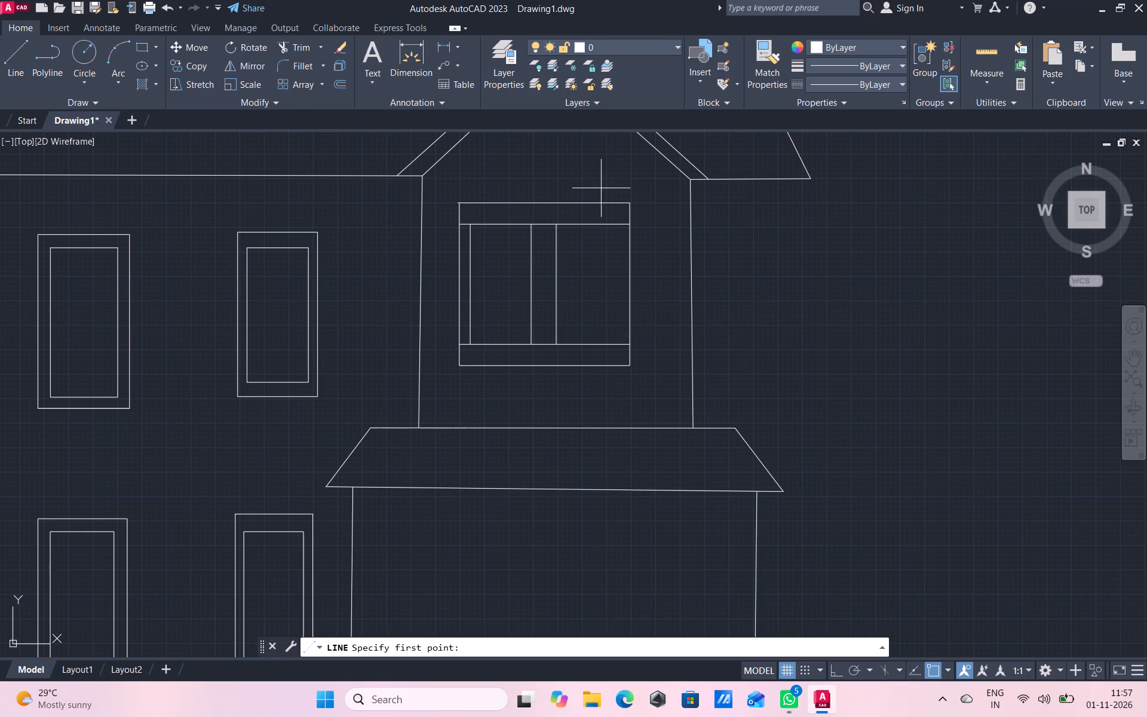
left_click_drag(619, 223, 619, 233)
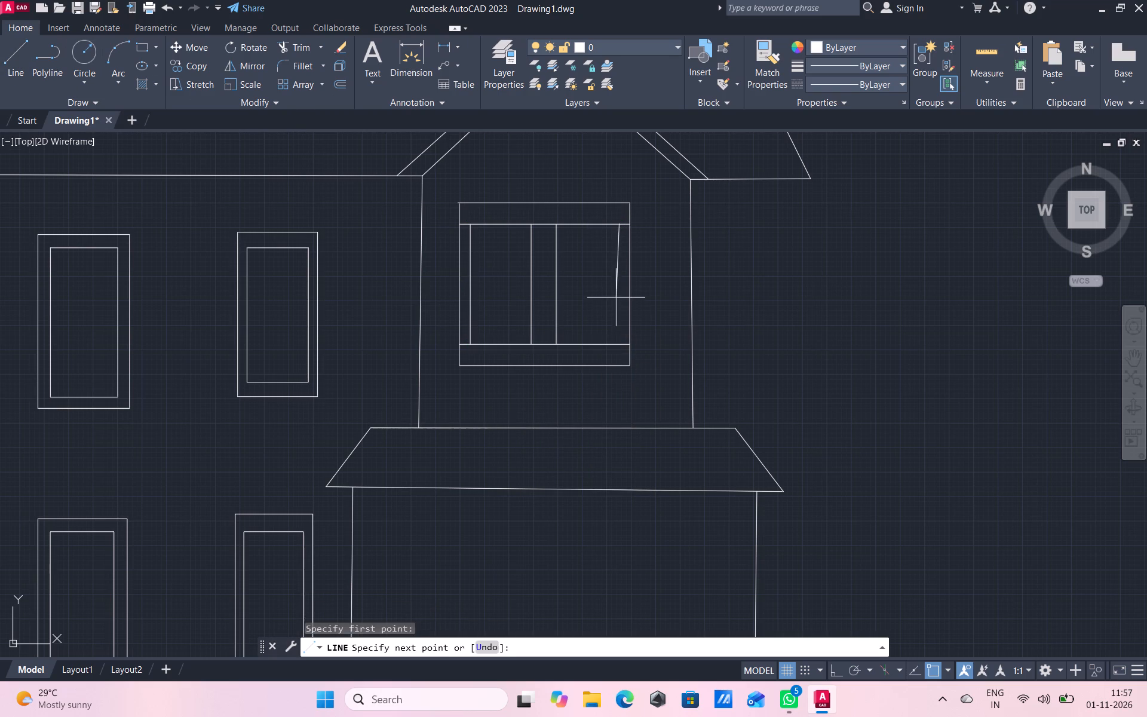
left_click(619, 343)
right_click(639, 327)
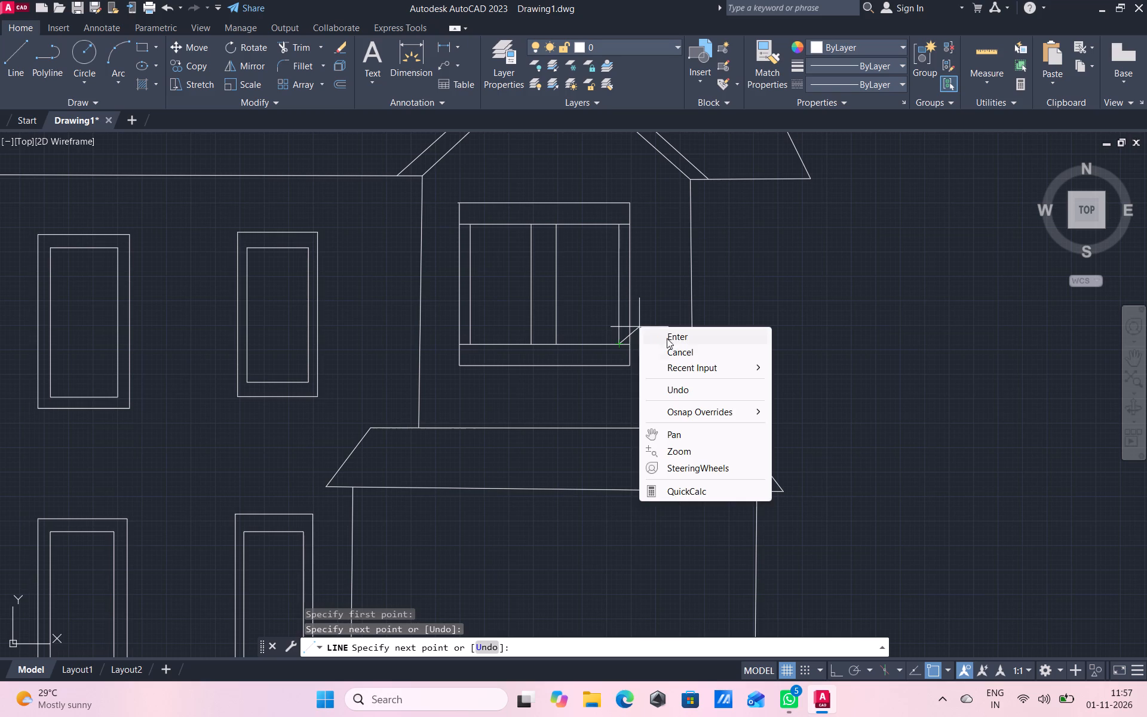
left_click(691, 356)
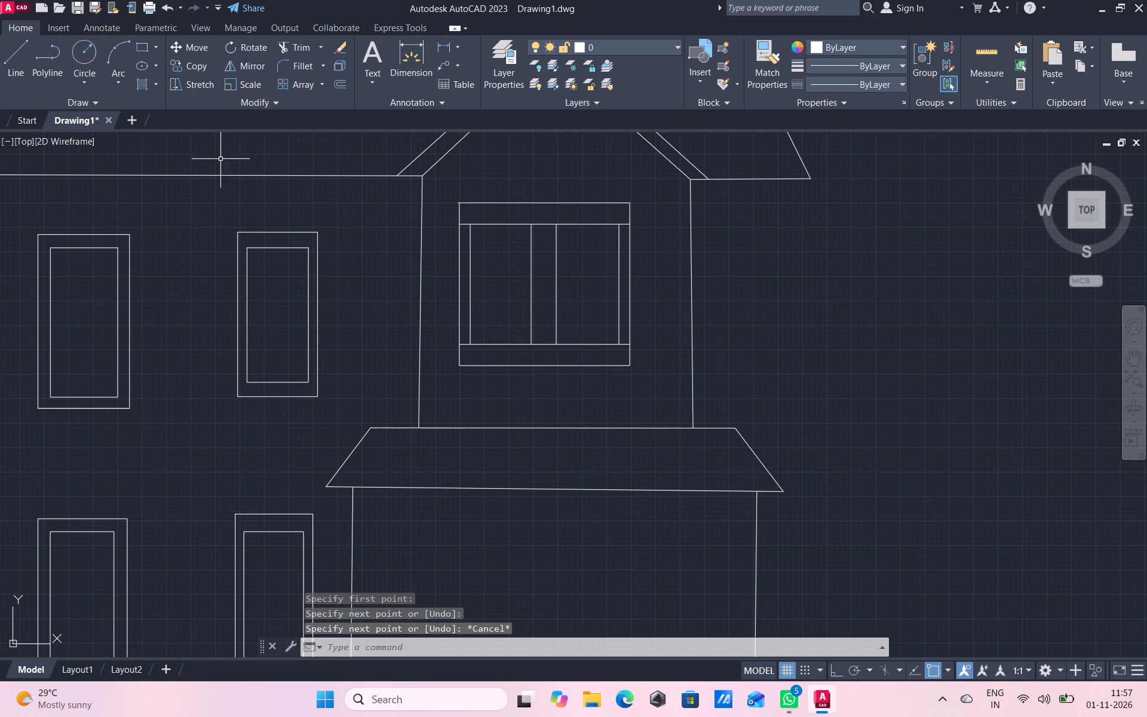
Trim the four ends of the gable window's inner horizontal lines that extend past the new side frame lines.
left_click(299, 53)
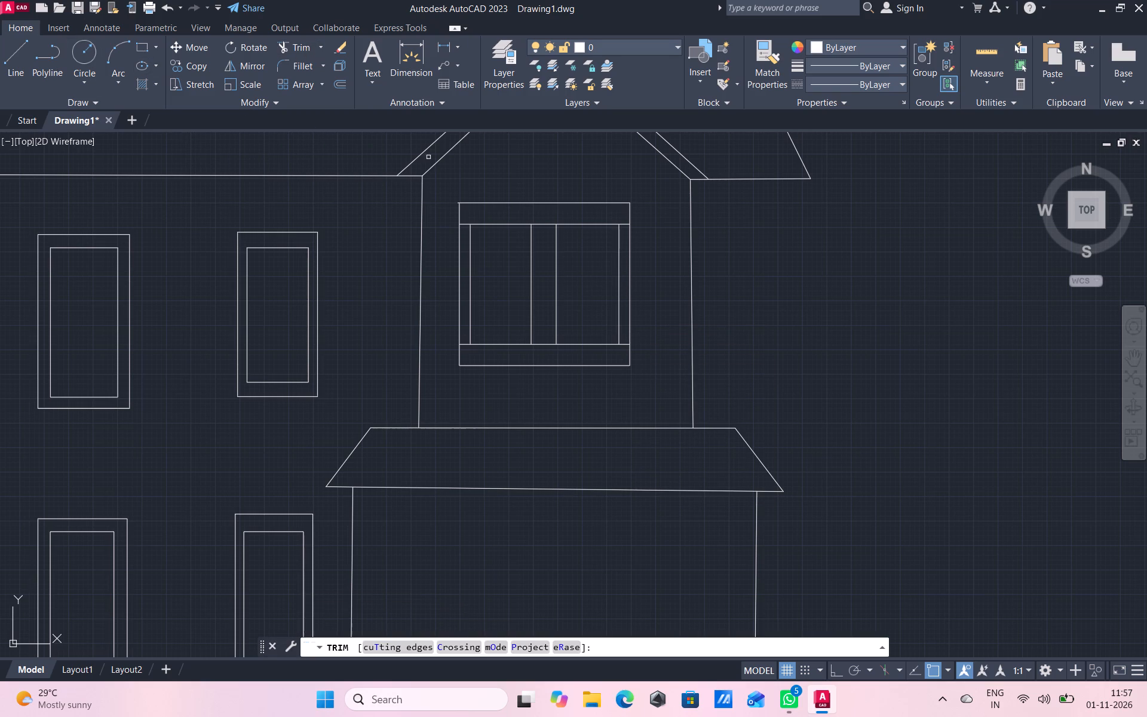
scroll(476, 244, "up", 1)
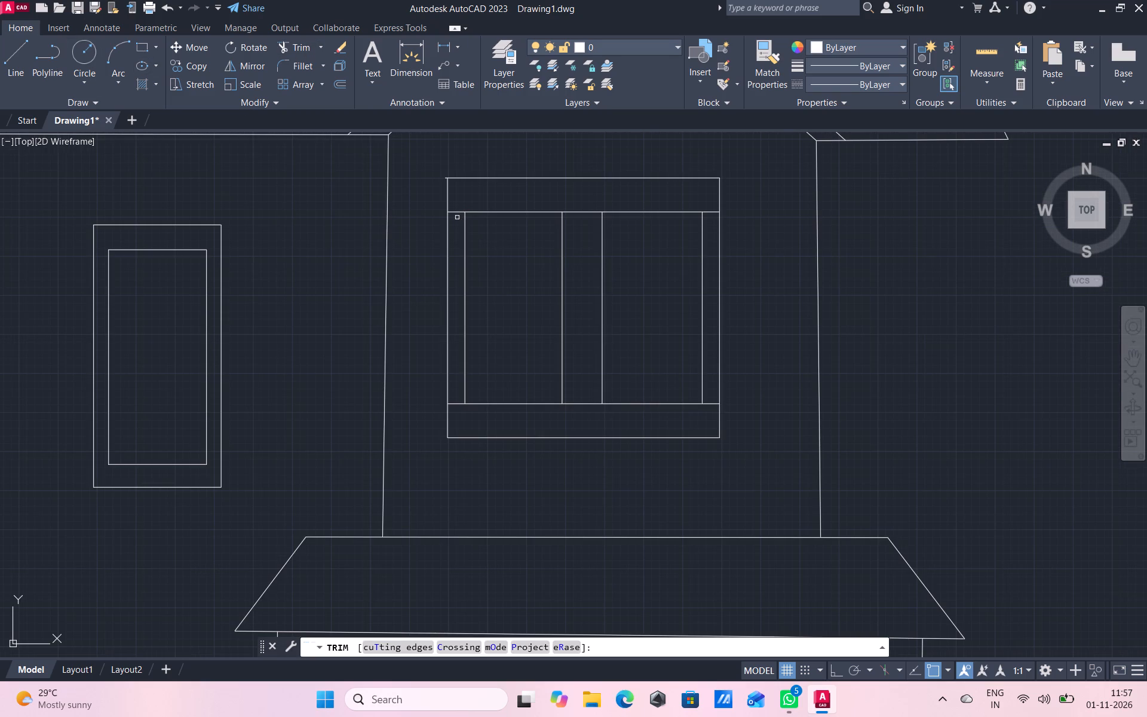
left_click(456, 213)
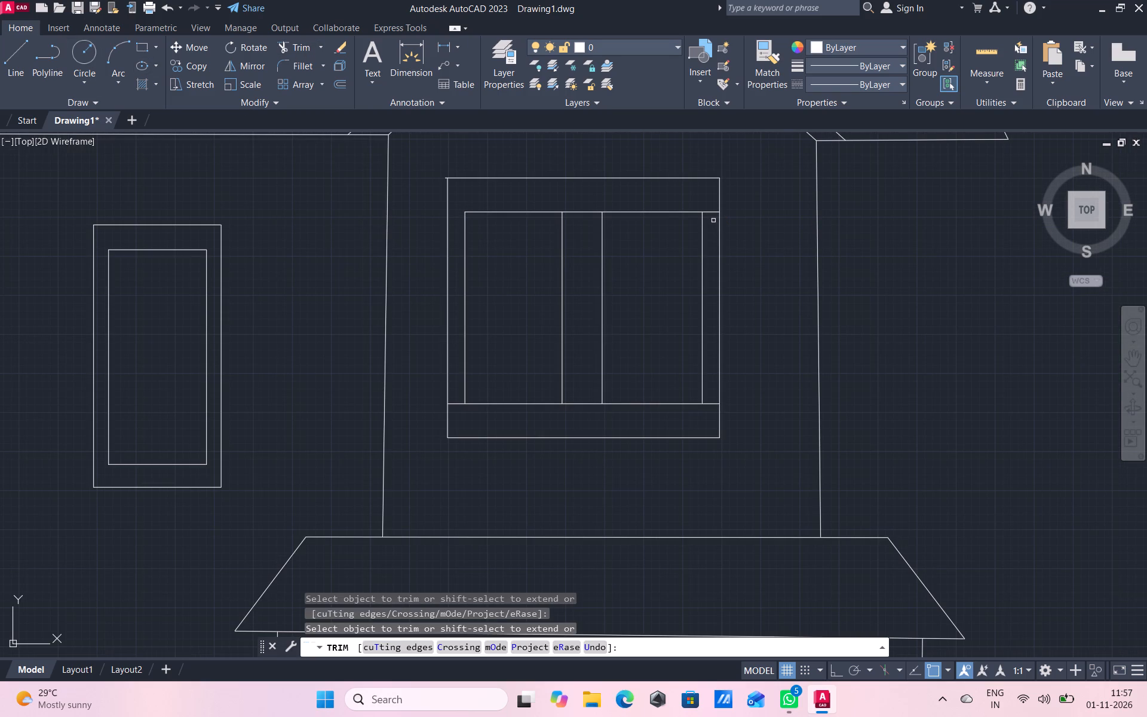
left_click(710, 212)
left_click(713, 405)
left_click(459, 405)
scroll(498, 367, "down", 4)
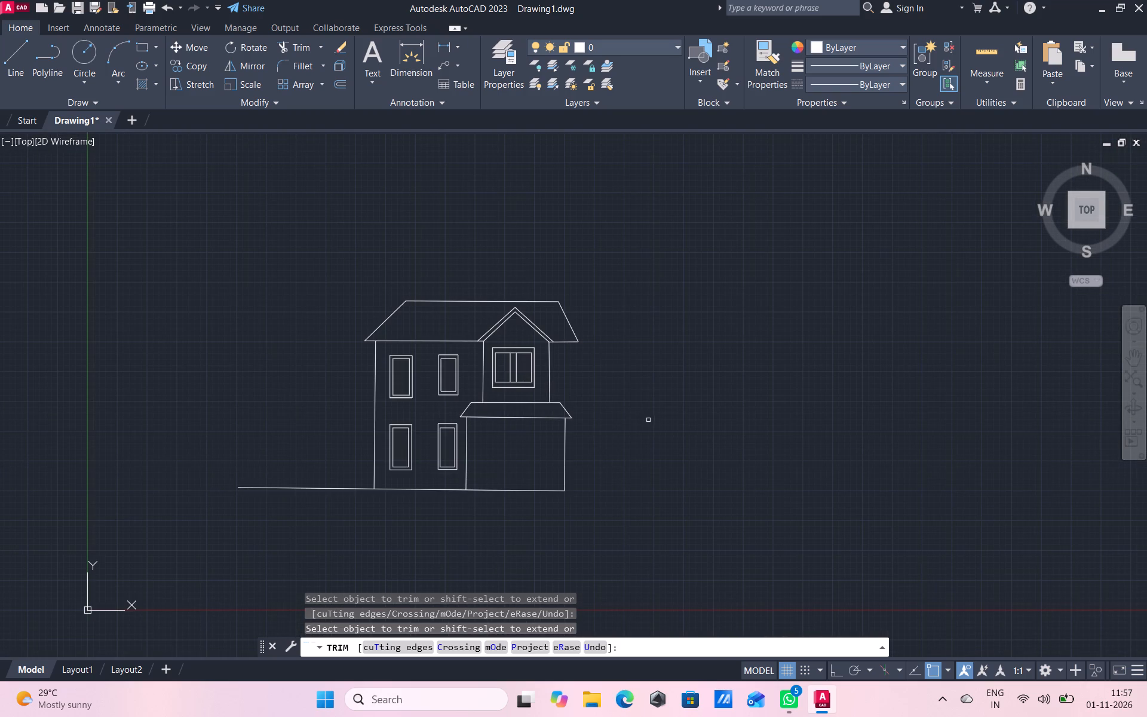
right_click(746, 400)
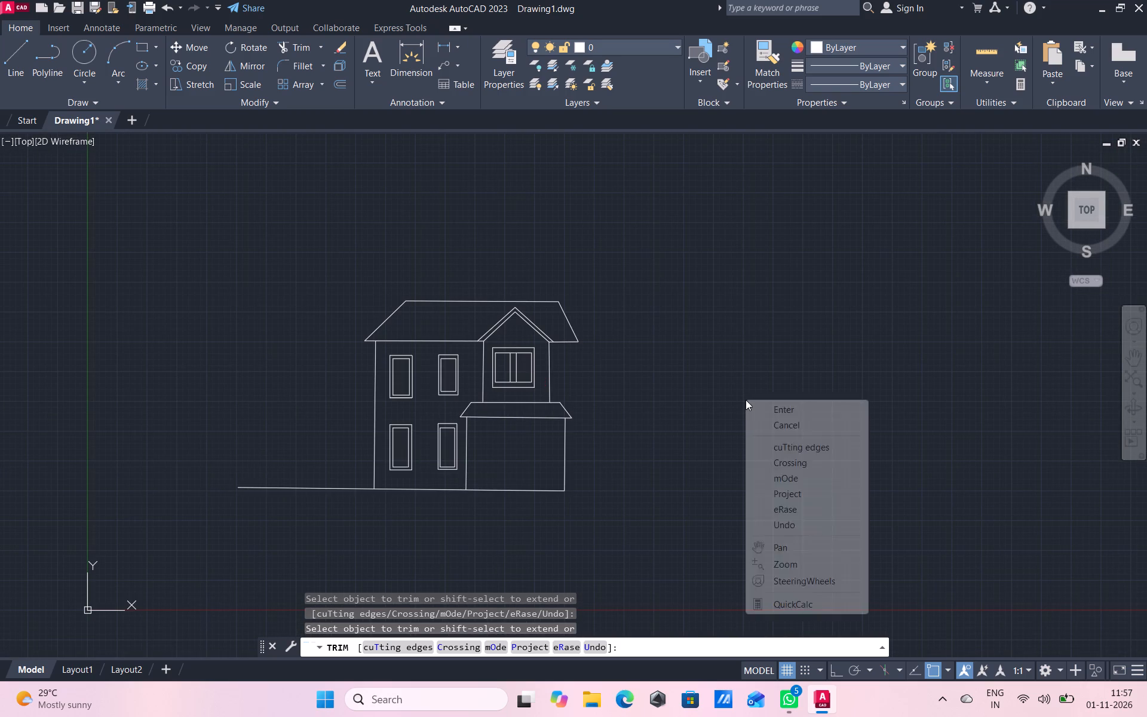
left_click(777, 427)
Erase the upper inner horizontal frame line of the gable window.
scroll(506, 365, "up", 1)
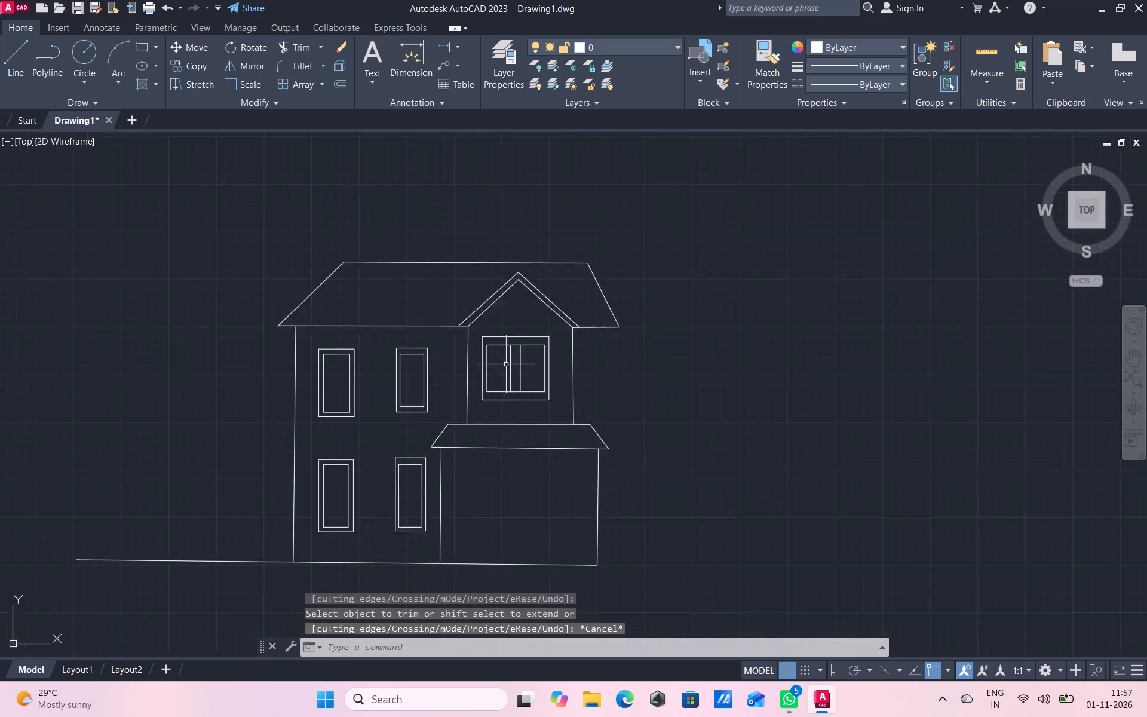
scroll(506, 364, "up", 2)
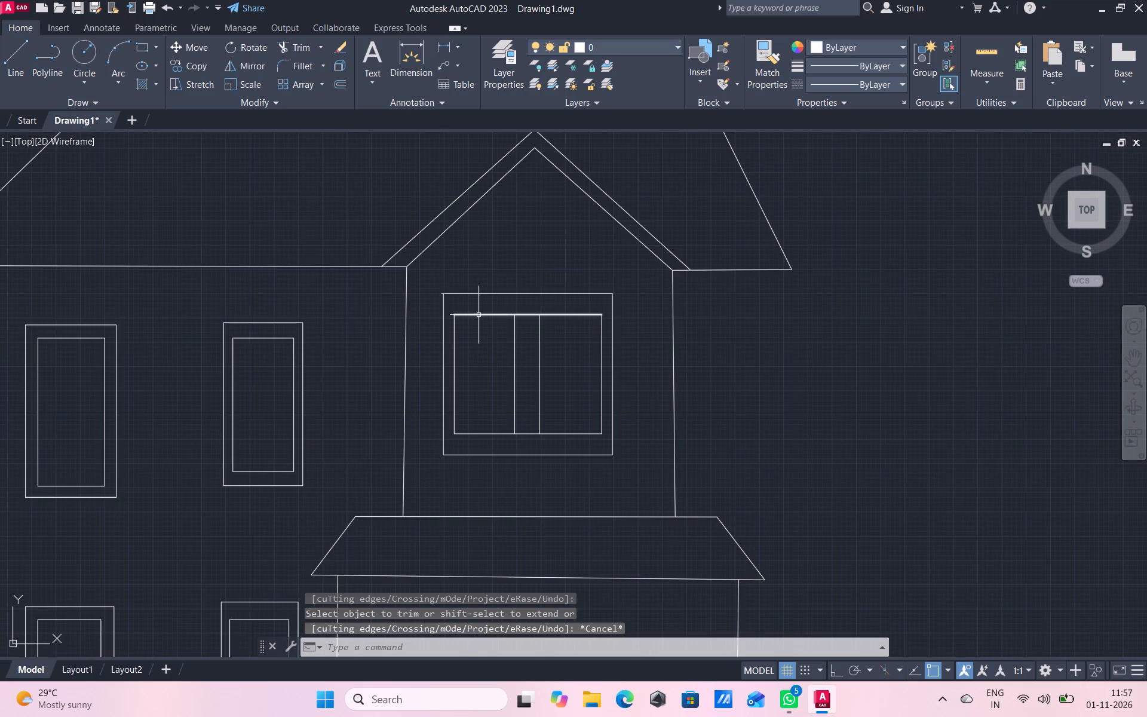
left_click(479, 315)
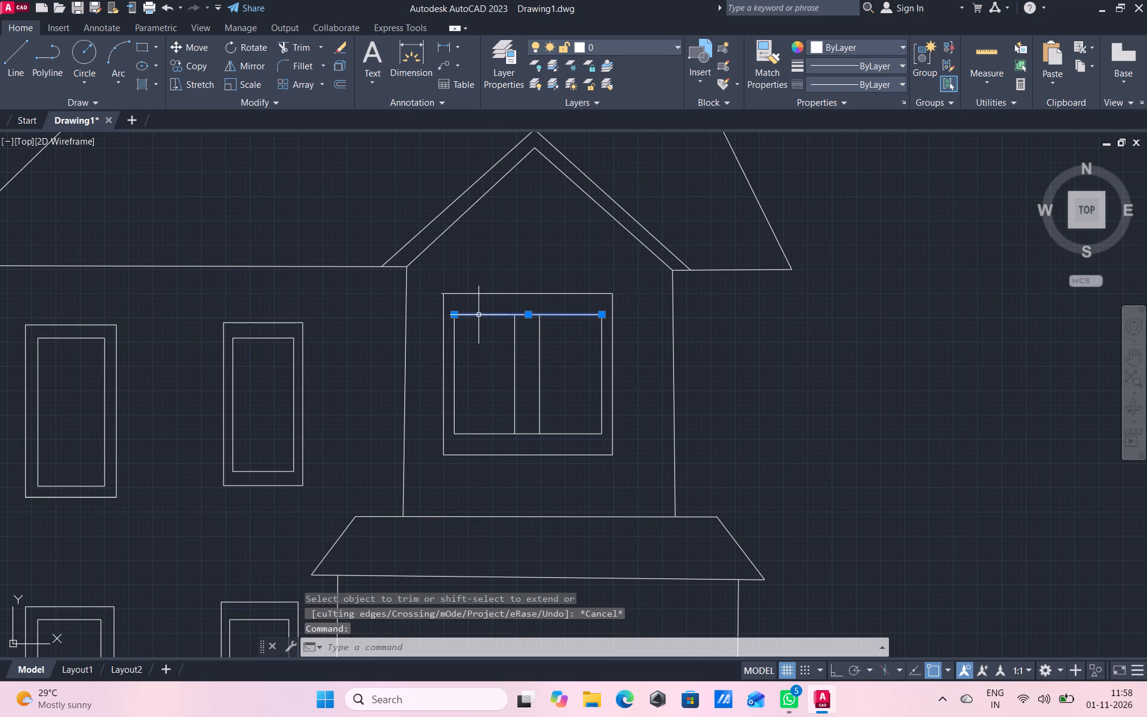
key("Delete")
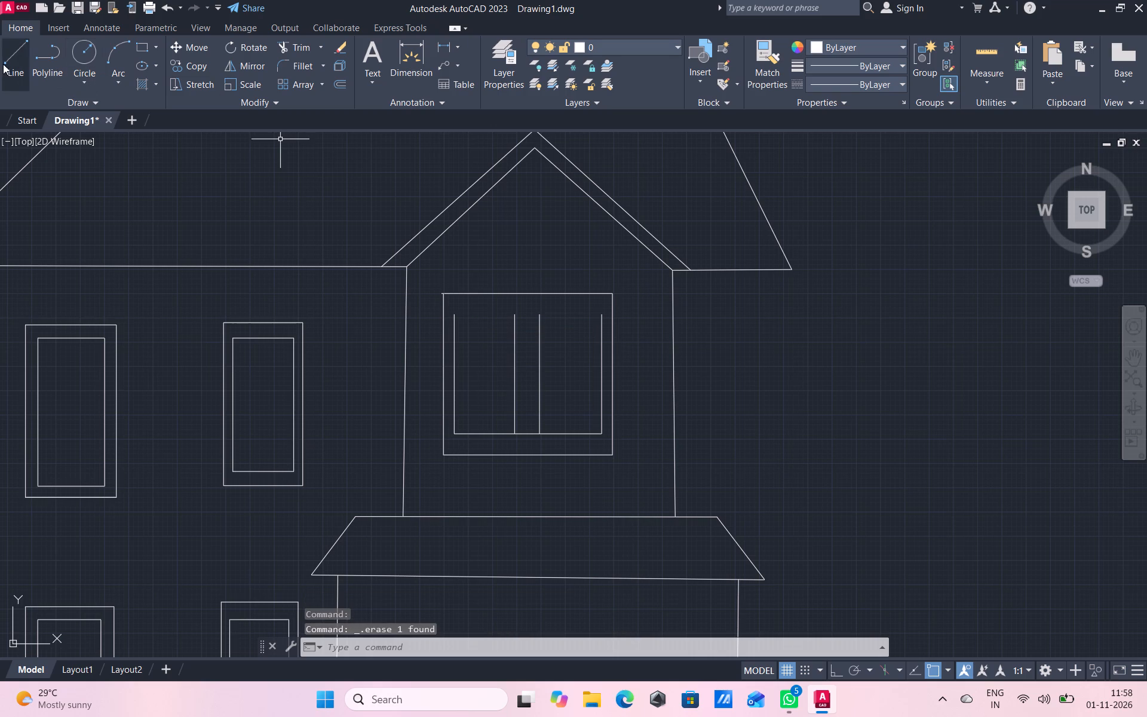
Extend the gable window's inner side lines up about 17 units with new lines and join them by a horizontal line about 303 units long.
left_click(14, 62)
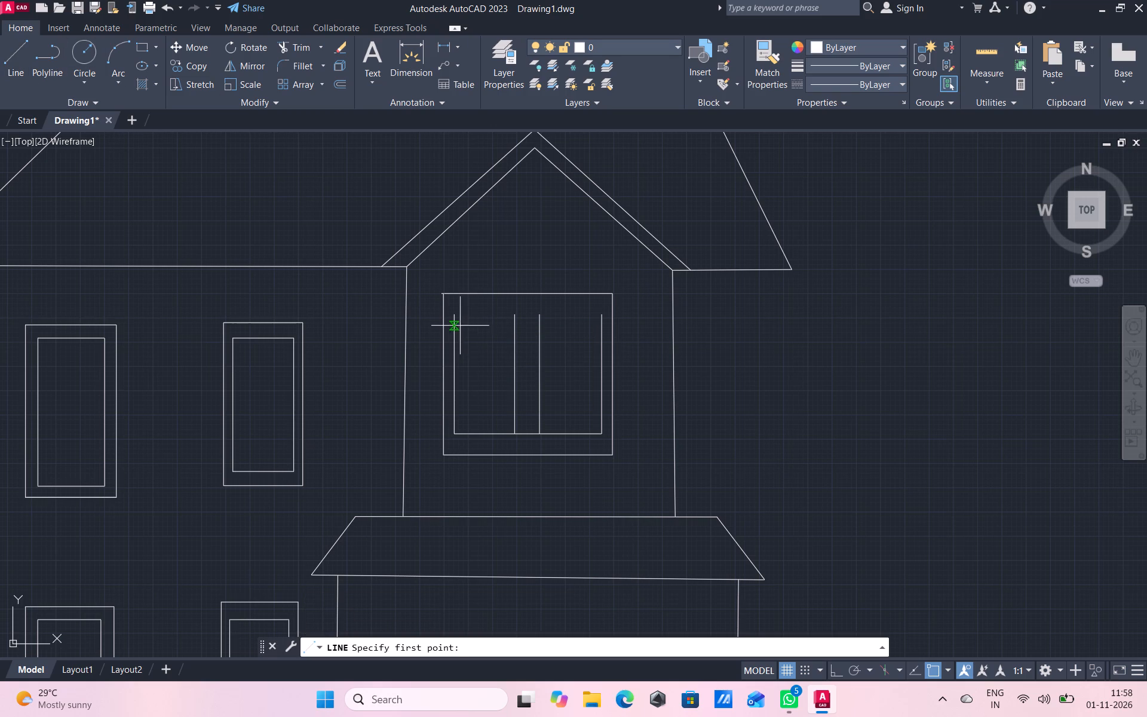
left_click(452, 318)
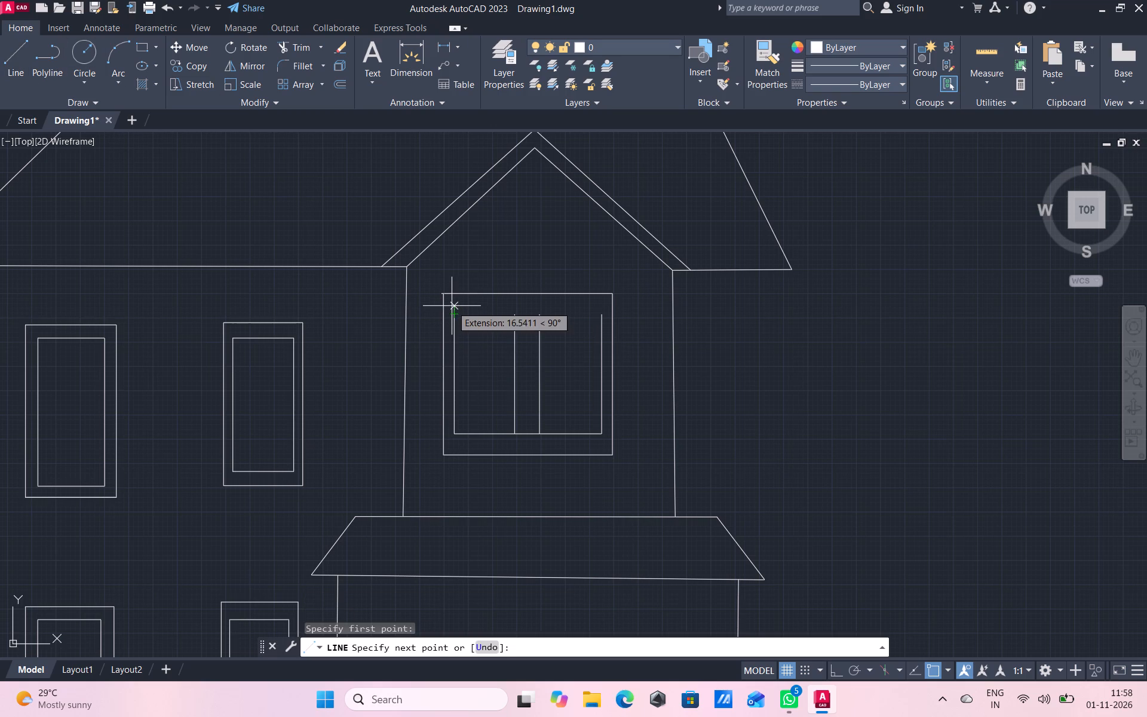
left_click(453, 305)
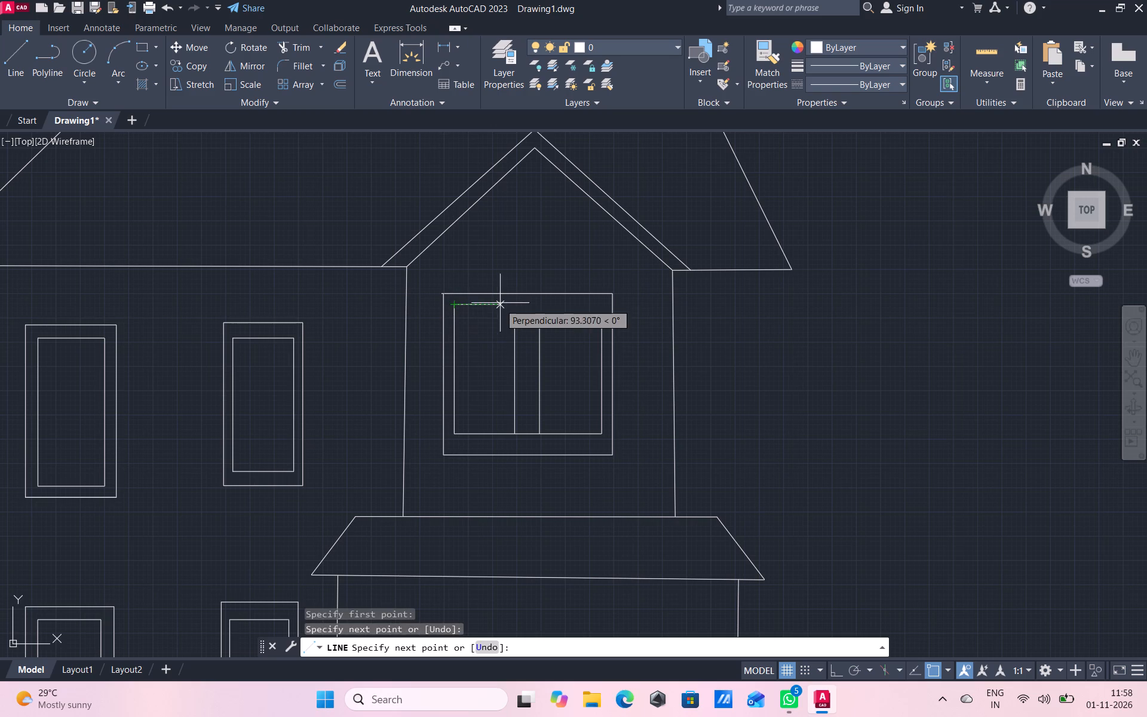
left_click(602, 307)
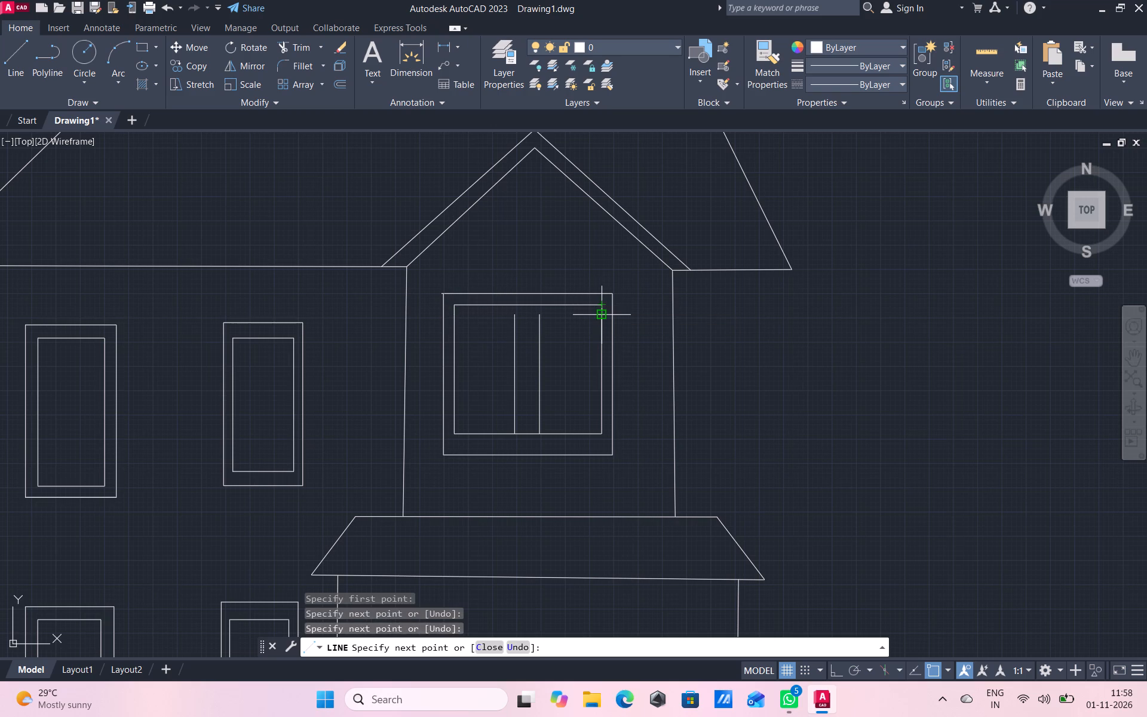
left_click(601, 314)
right_click(579, 394)
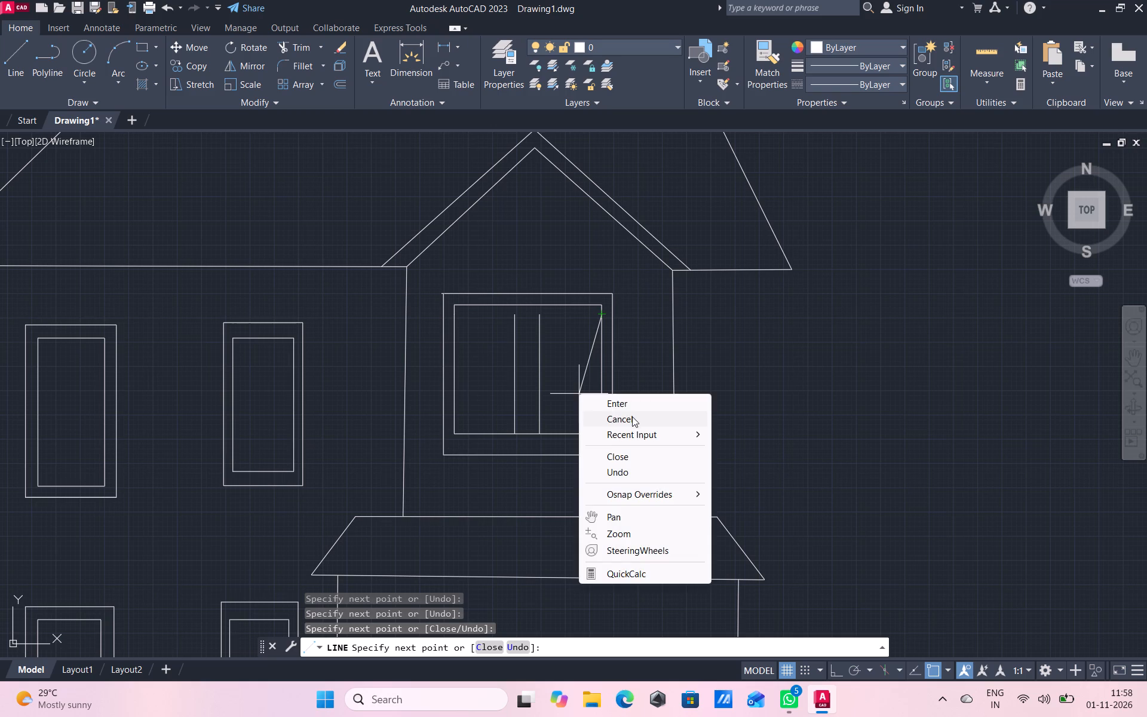
left_click(632, 416)
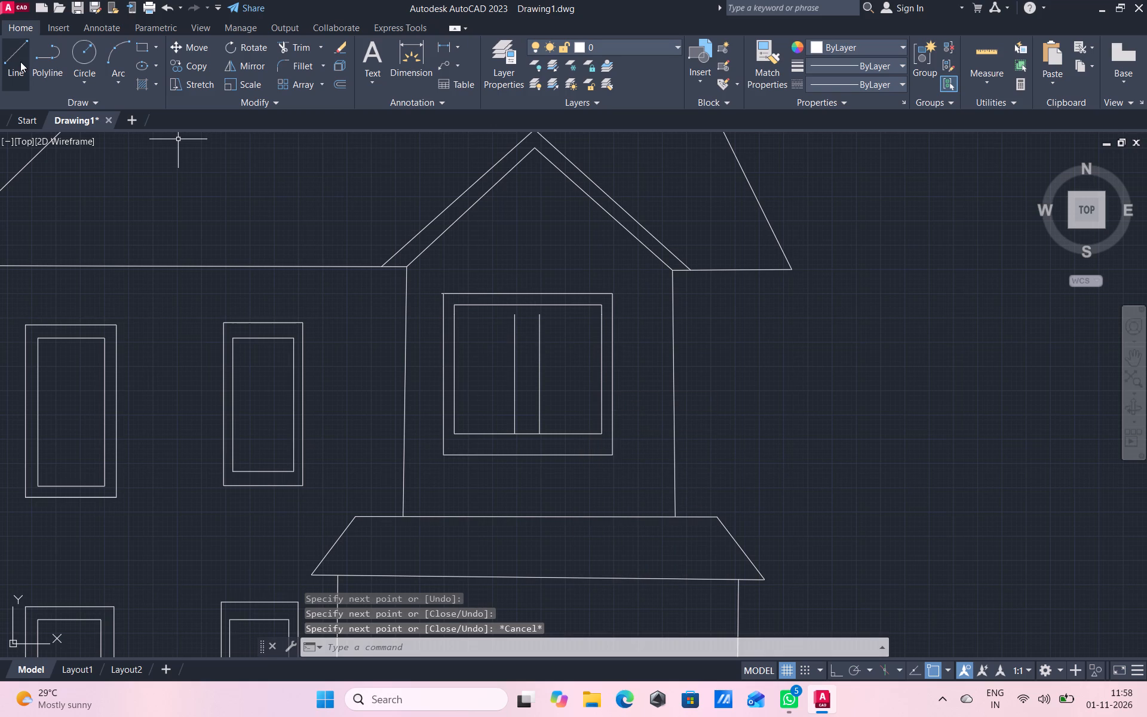
Draw short vertical lines from the tops of both gable window mullions up to the new upper inner frame line.
left_click(8, 59)
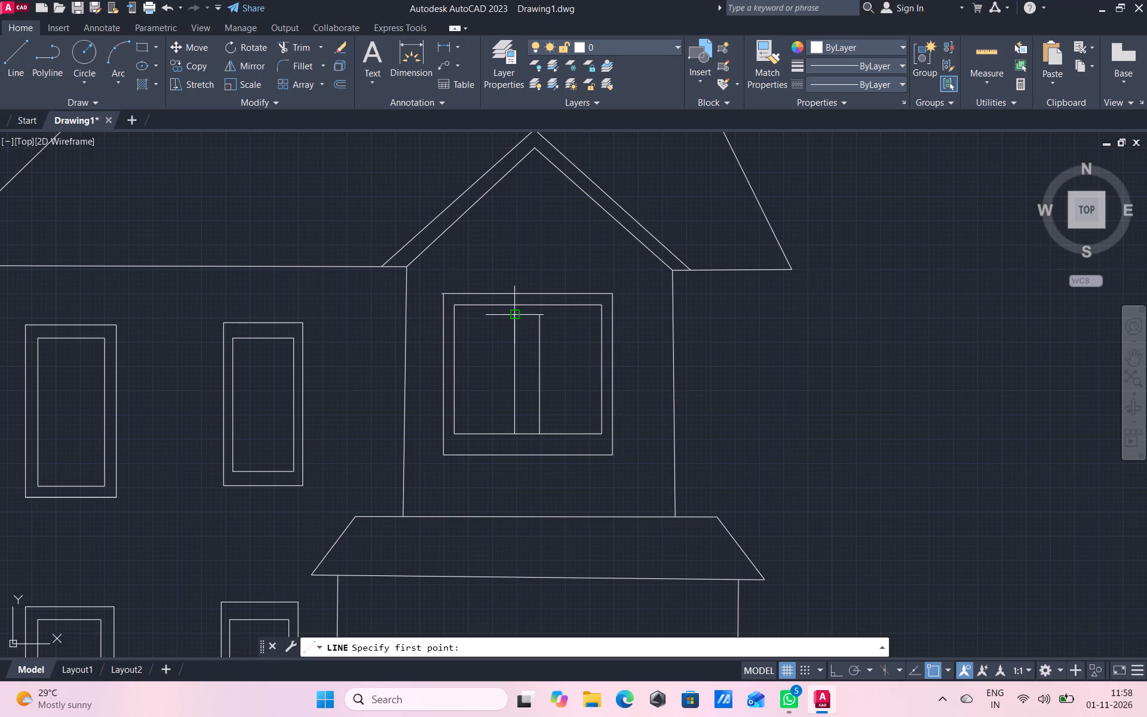
left_click(513, 316)
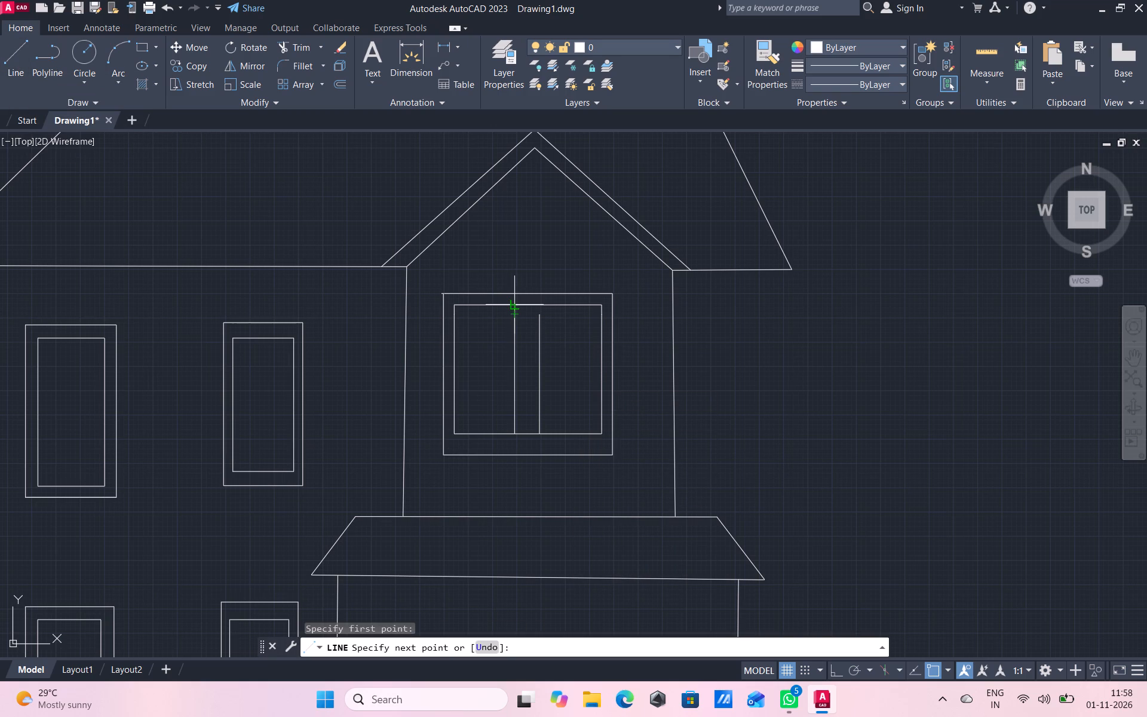
left_click(513, 304)
right_click(526, 323)
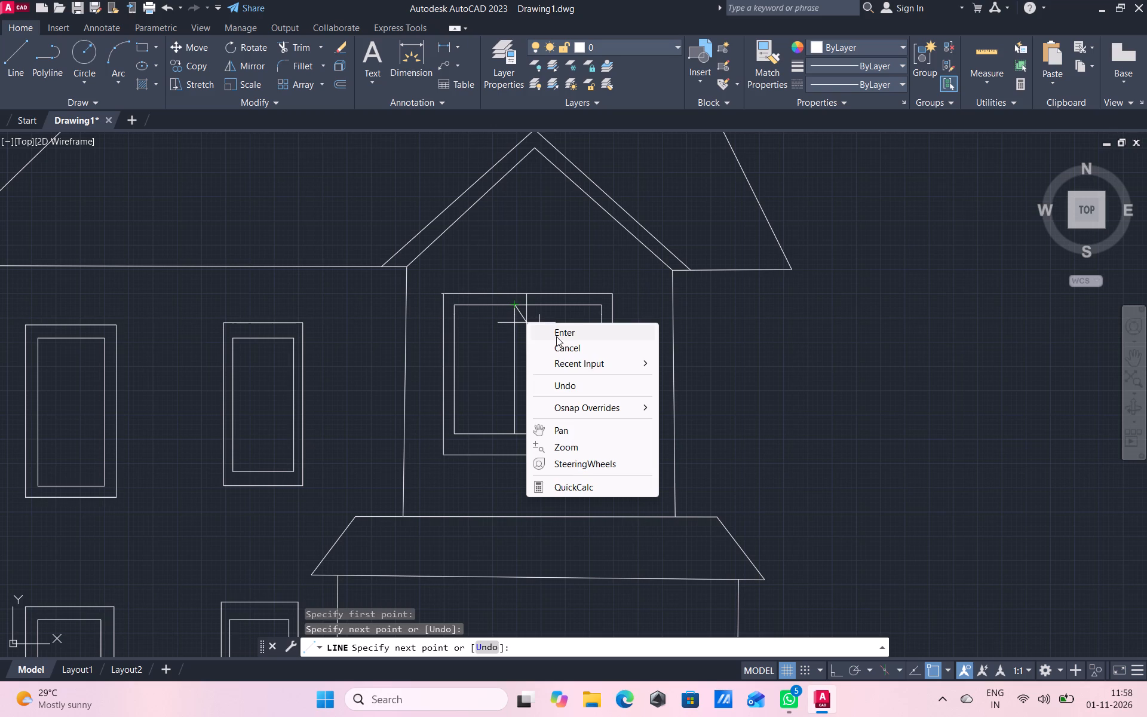
left_click(556, 336)
left_click(17, 53)
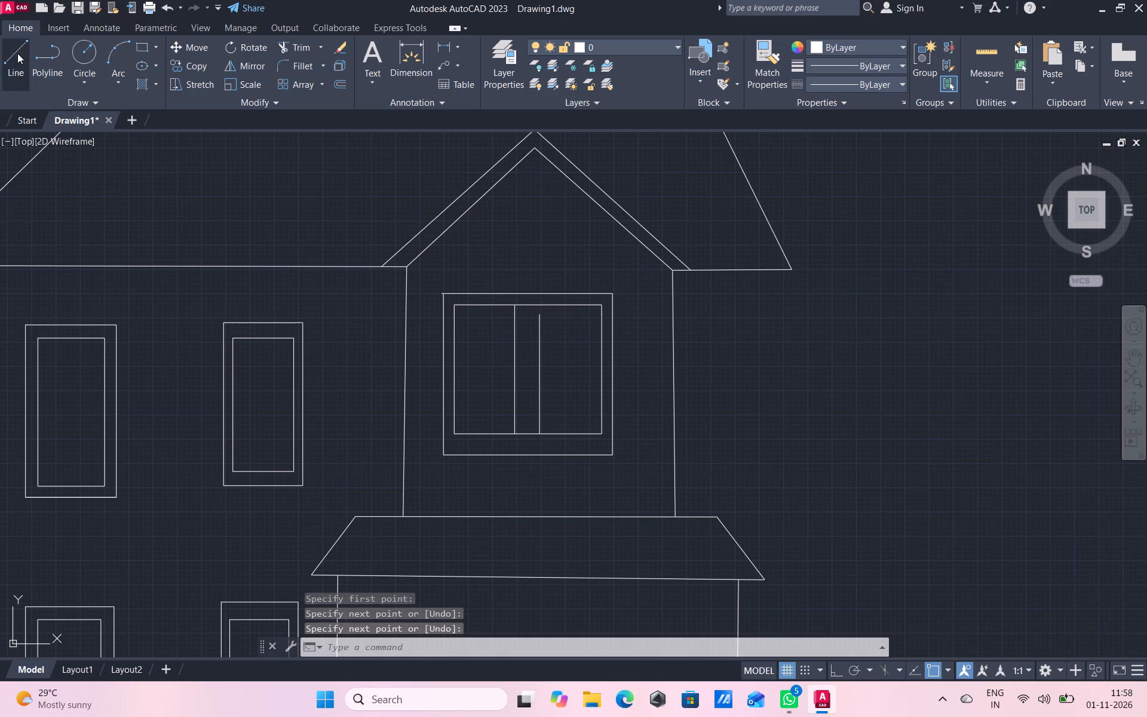
scroll(584, 302, "up", 2)
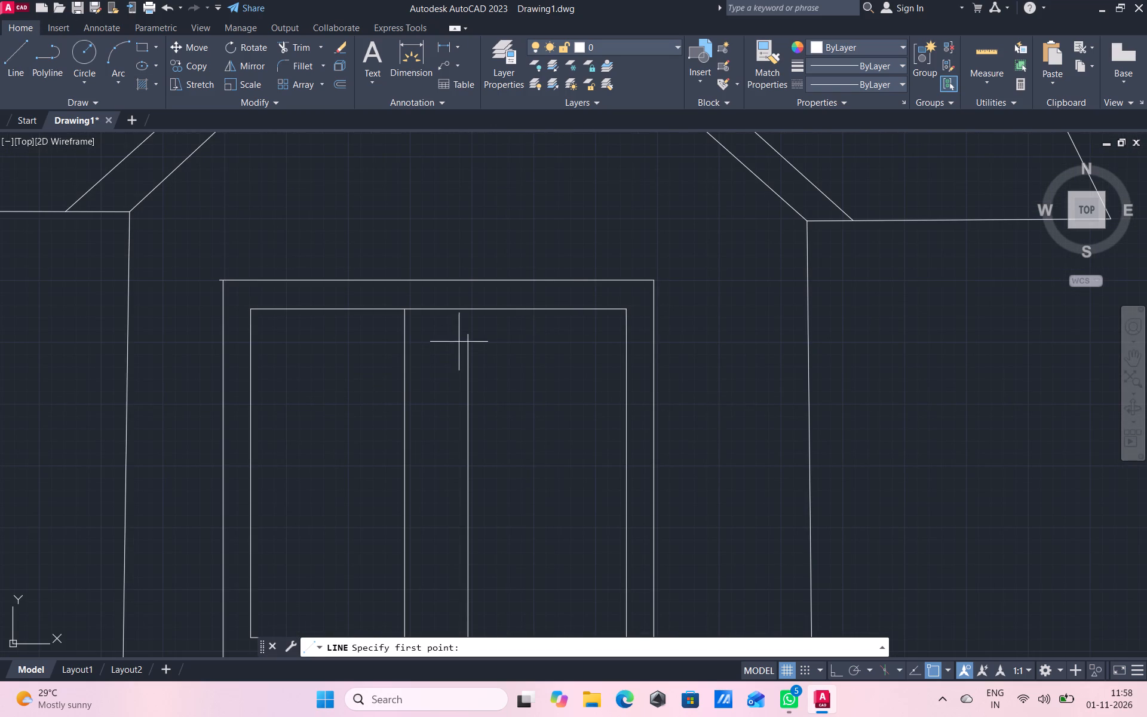
left_click(468, 334)
left_click(468, 312)
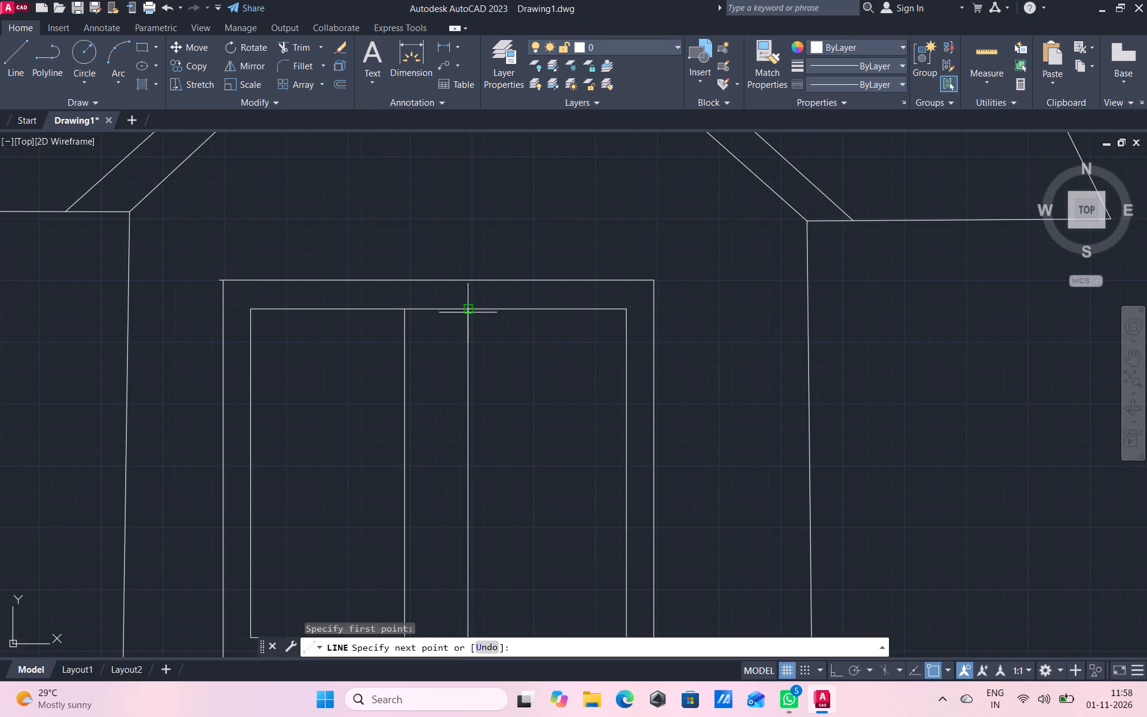
right_click_drag(482, 330, 485, 336)
left_click(541, 355)
Erase the lower inner horizontal frame line of the gable window.
scroll(407, 273, "down", 1)
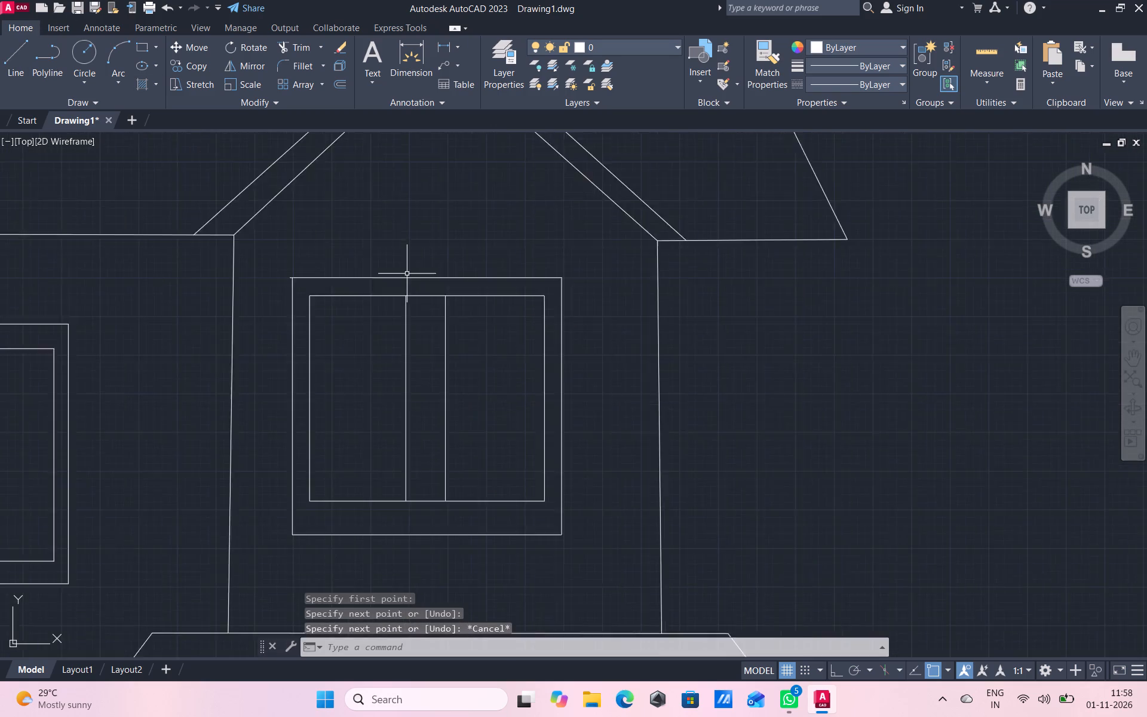
scroll(407, 274, "down", 1)
left_click(392, 416)
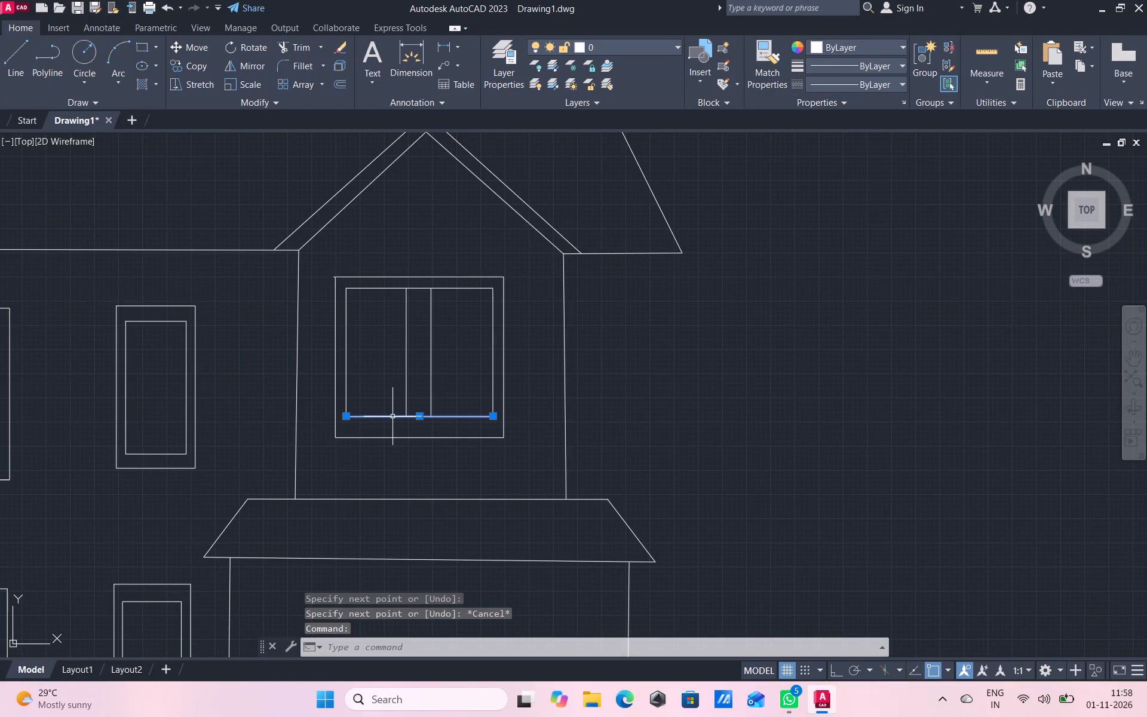
key("Delete")
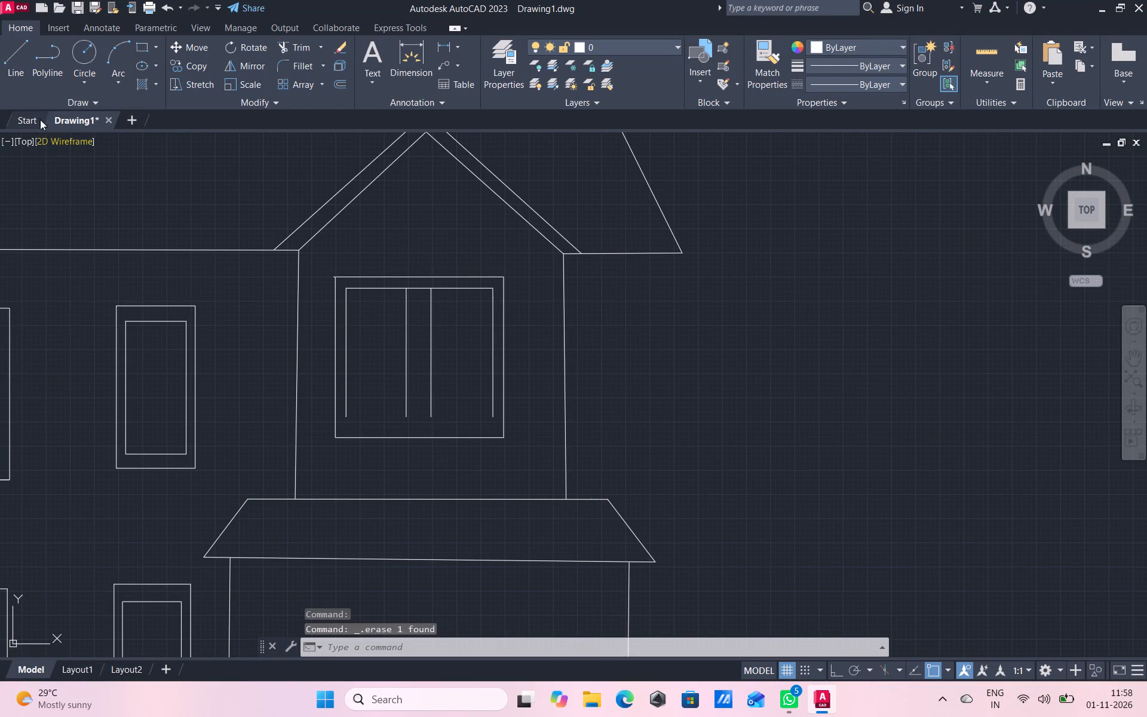
Extend the gable window's inner side lines down about 22 units with new lines and join their ends with a horizontal lower frame line.
left_click(14, 71)
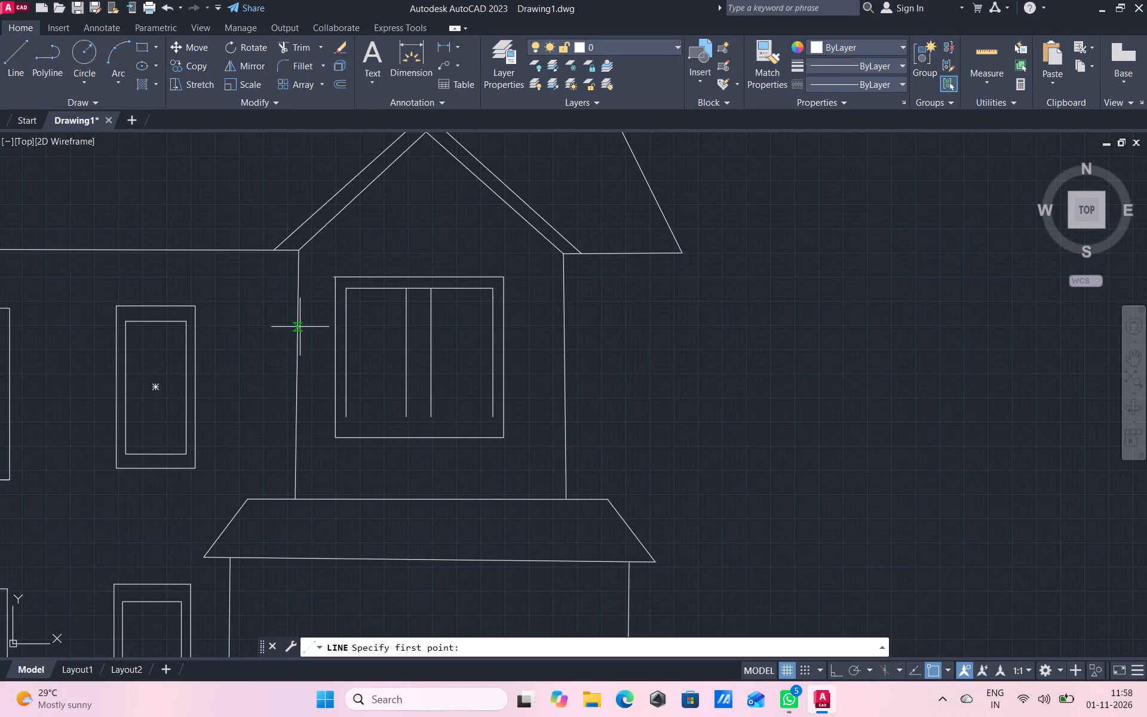
scroll(300, 326, "down", 2)
scroll(315, 359, "up", 2)
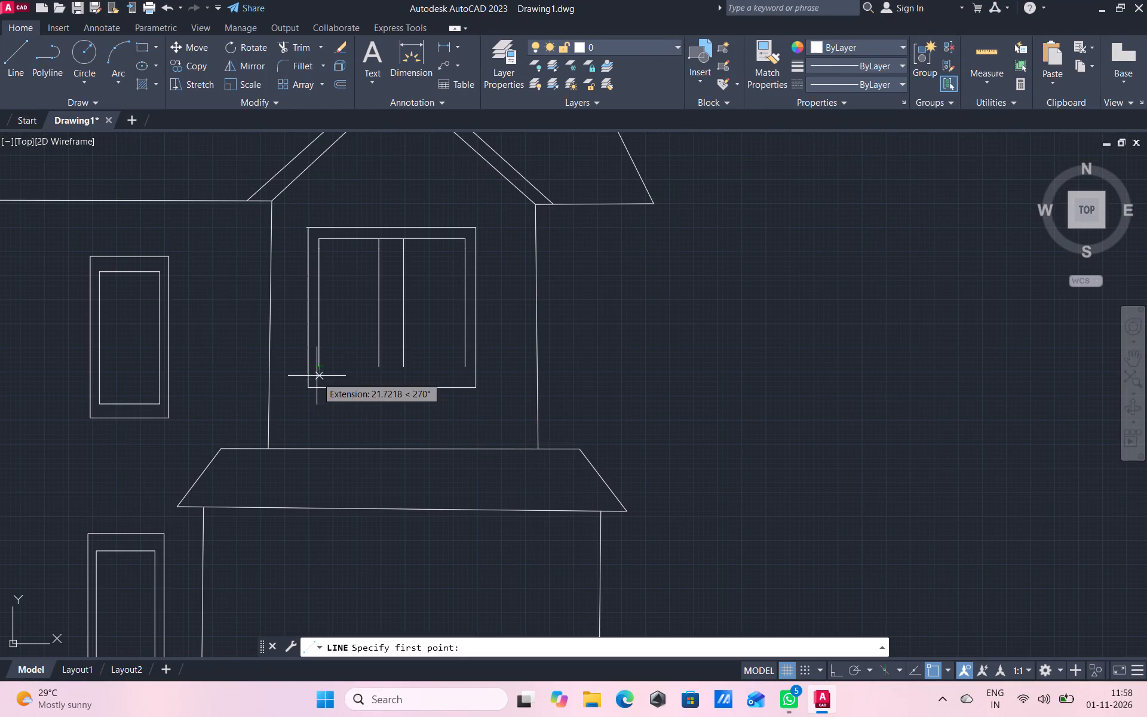
left_click(320, 364)
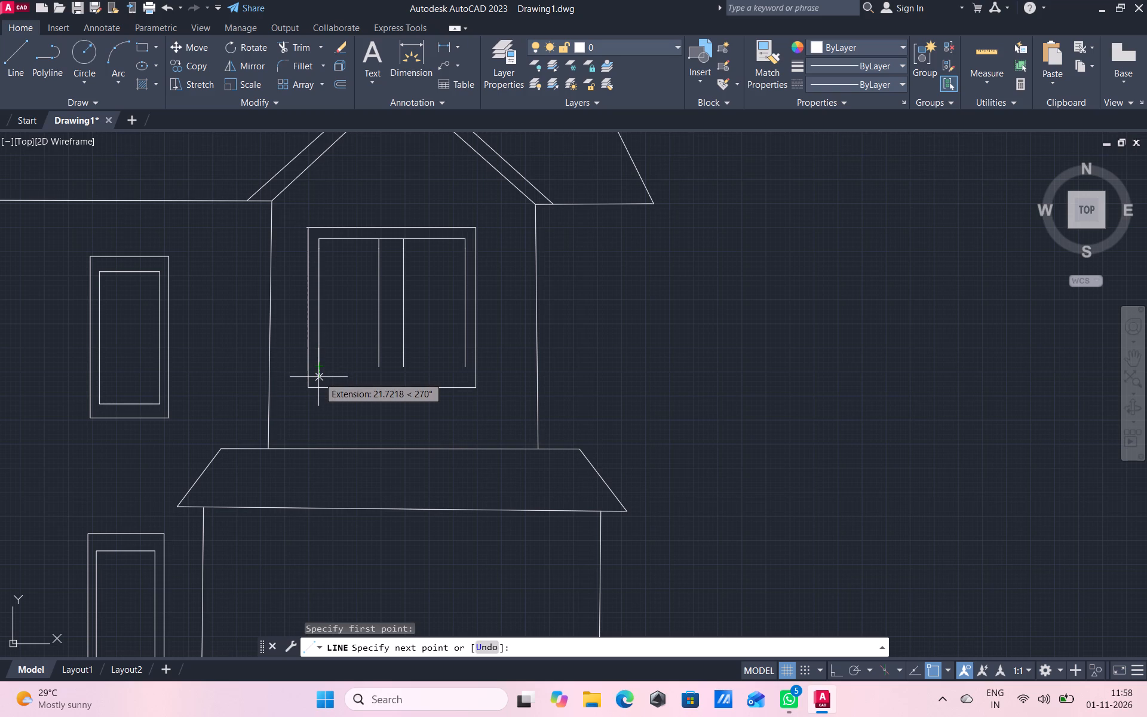
left_click(318, 377)
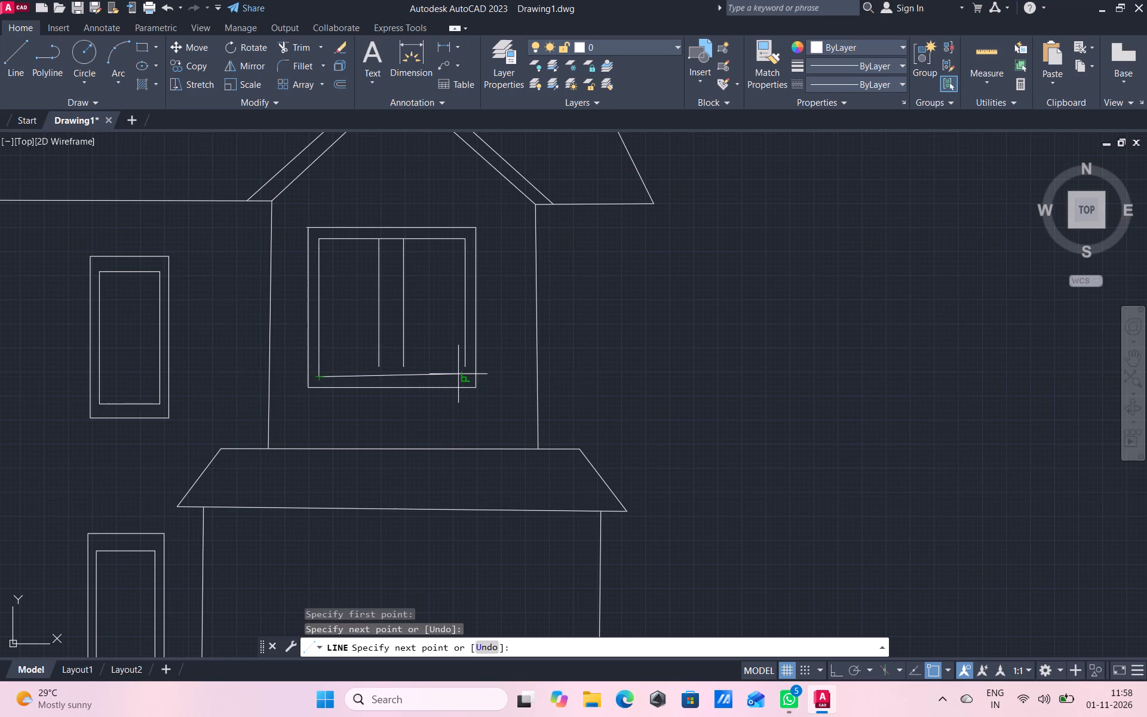
left_click(466, 376)
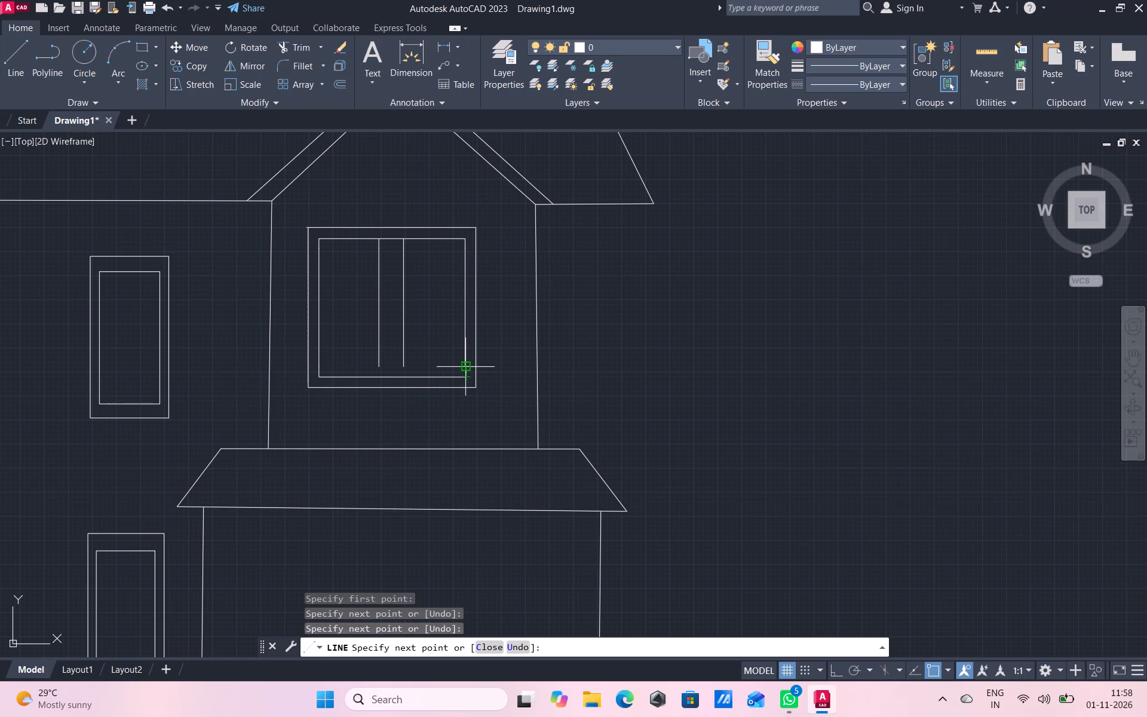
left_click(463, 363)
right_click(525, 380)
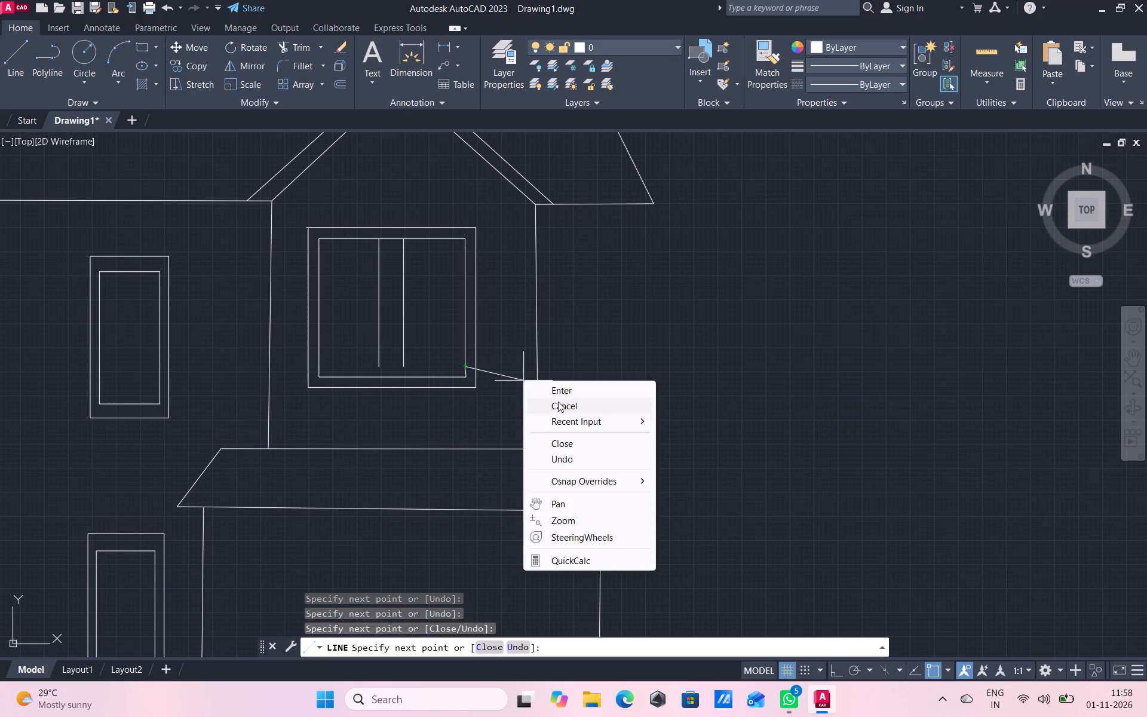
left_click(558, 402)
Draw short vertical lines from the bottoms of both gable window mullions down to the new lower inner frame line.
left_click(7, 57)
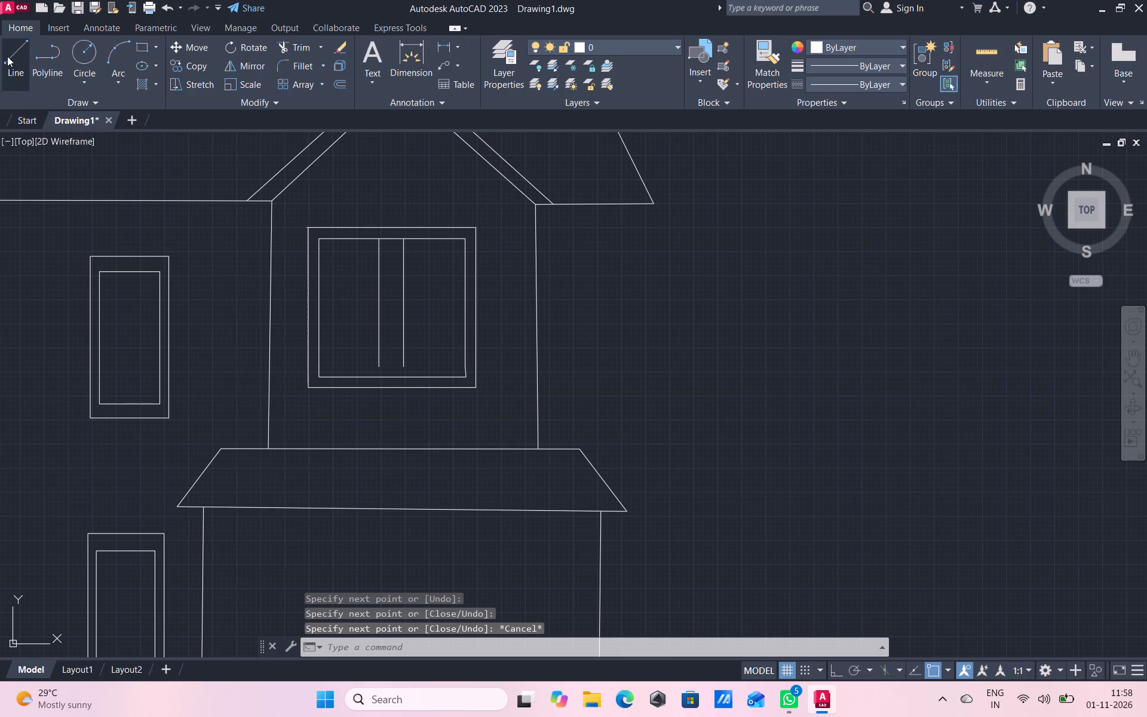
scroll(378, 357, "up", 1)
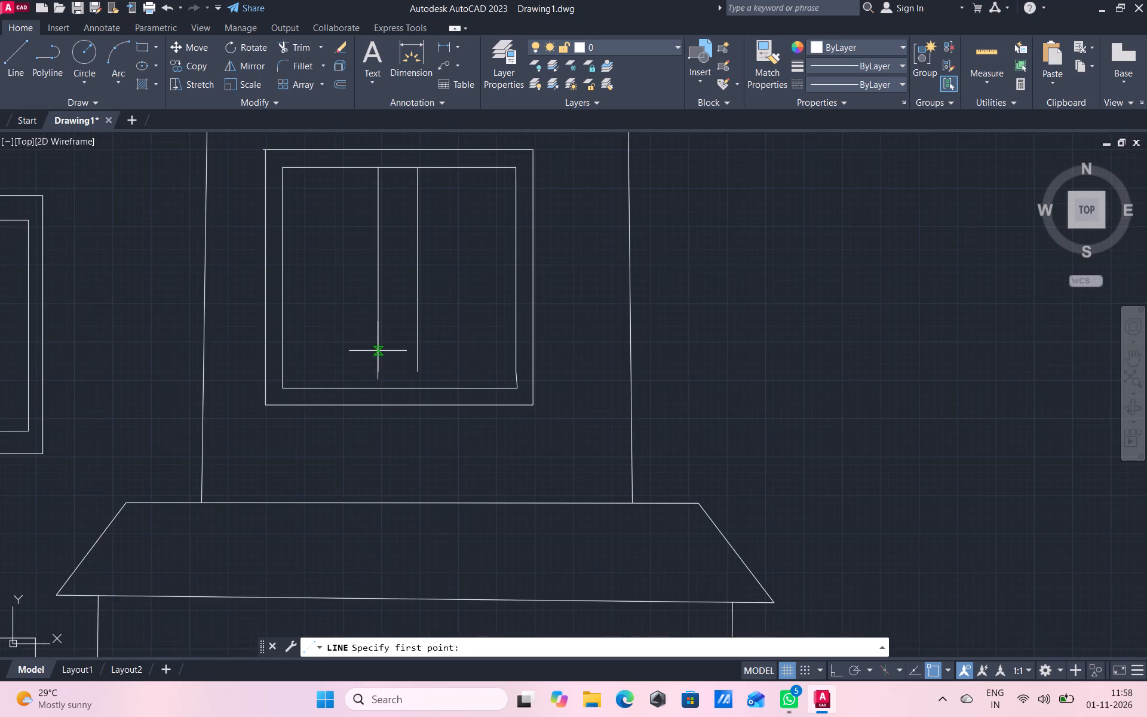
scroll(378, 348, "up", 1)
left_click(375, 395)
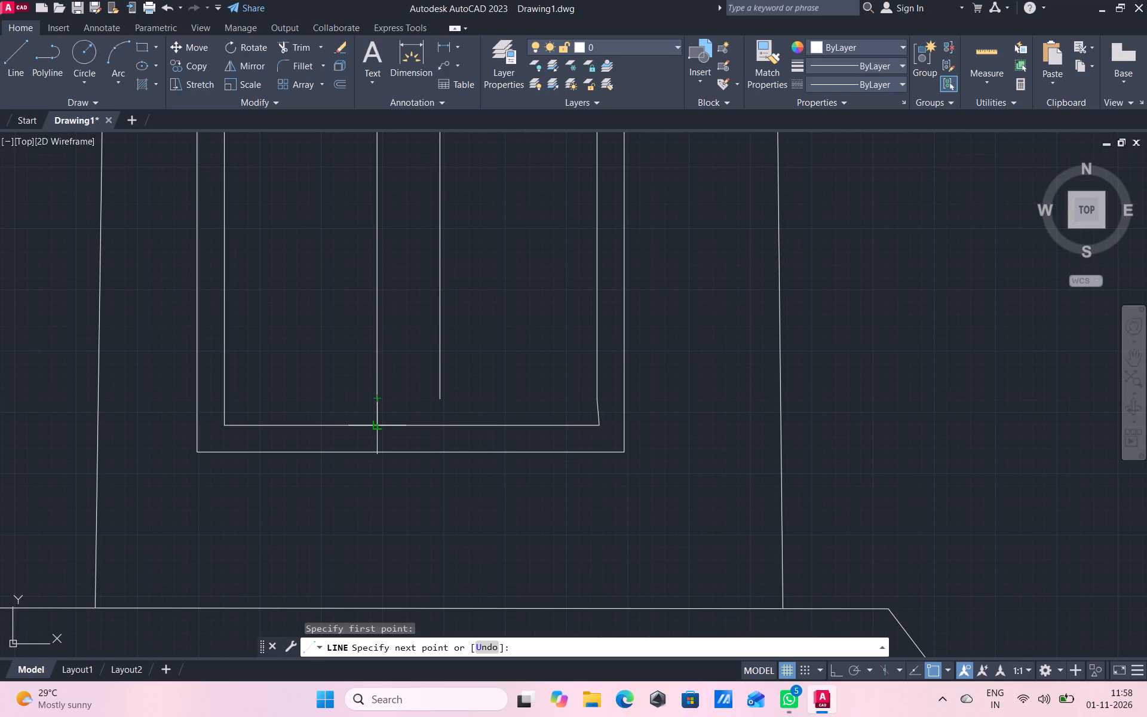
left_click(376, 422)
right_click(405, 397)
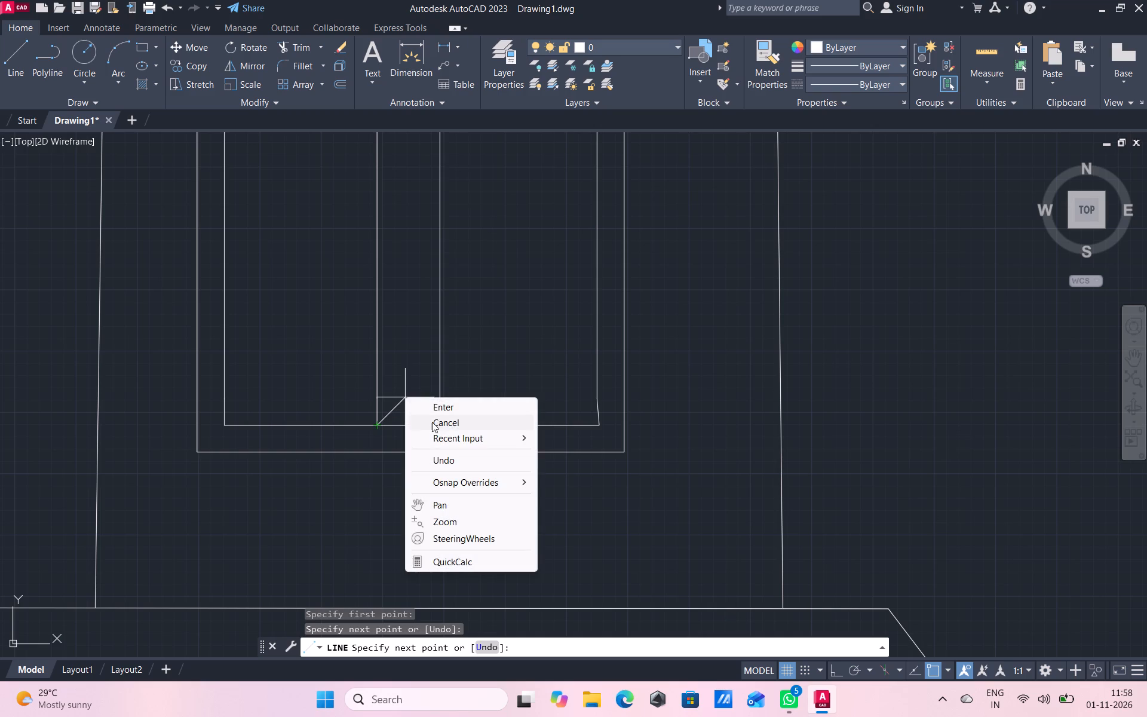
left_click(432, 422)
left_click(24, 69)
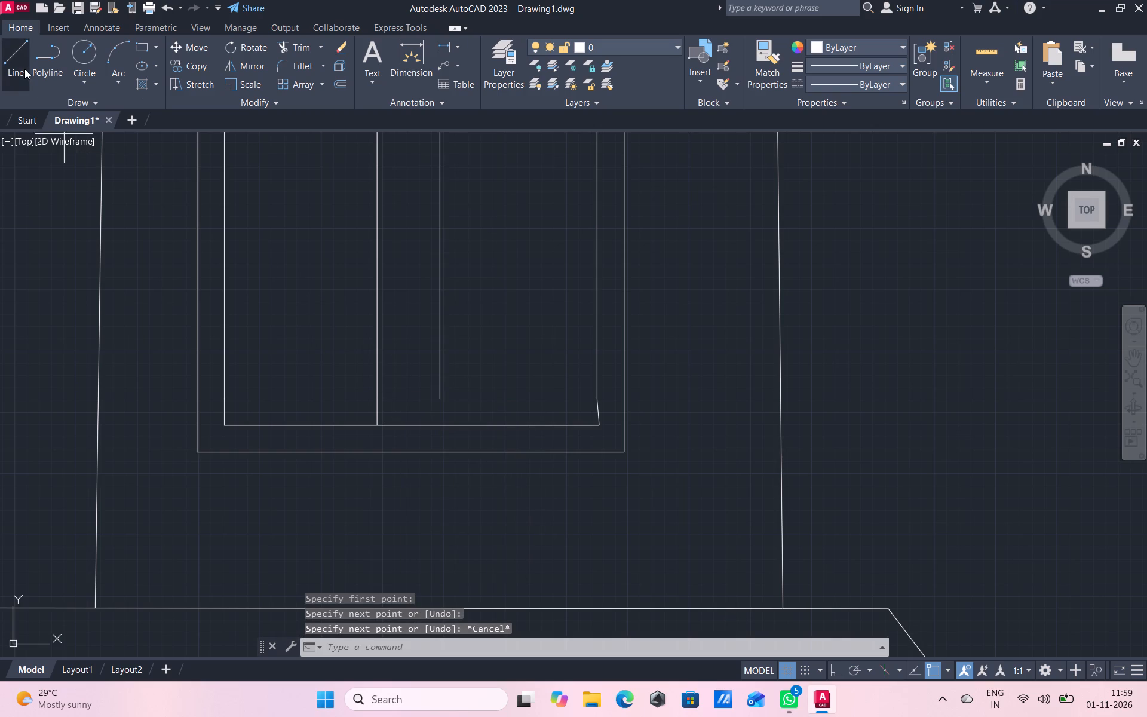
scroll(409, 338, "down", 1)
scroll(455, 370, "up", 1)
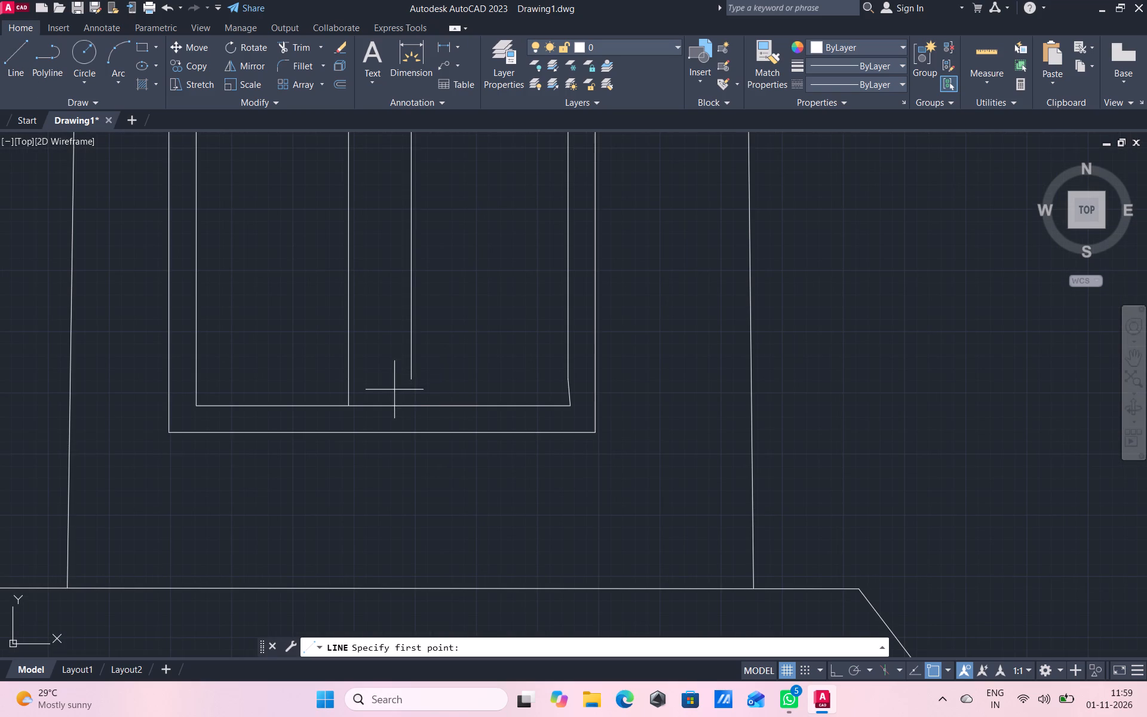
left_click(412, 382)
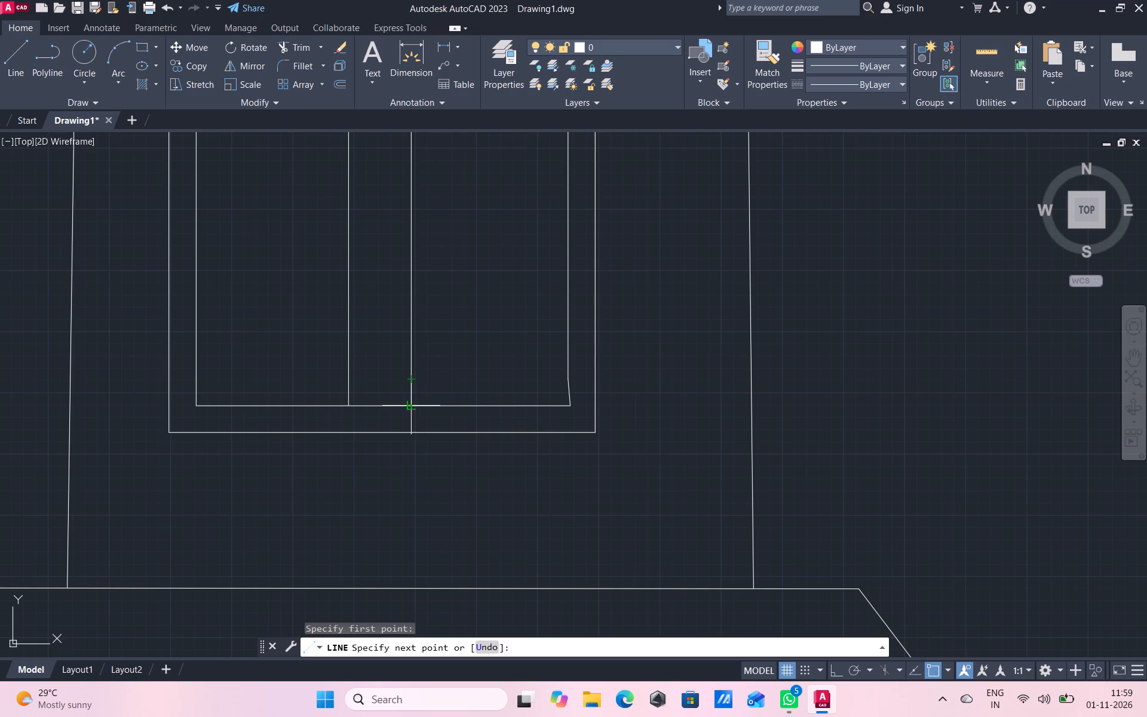
left_click(412, 405)
right_click(453, 367)
left_click(494, 388)
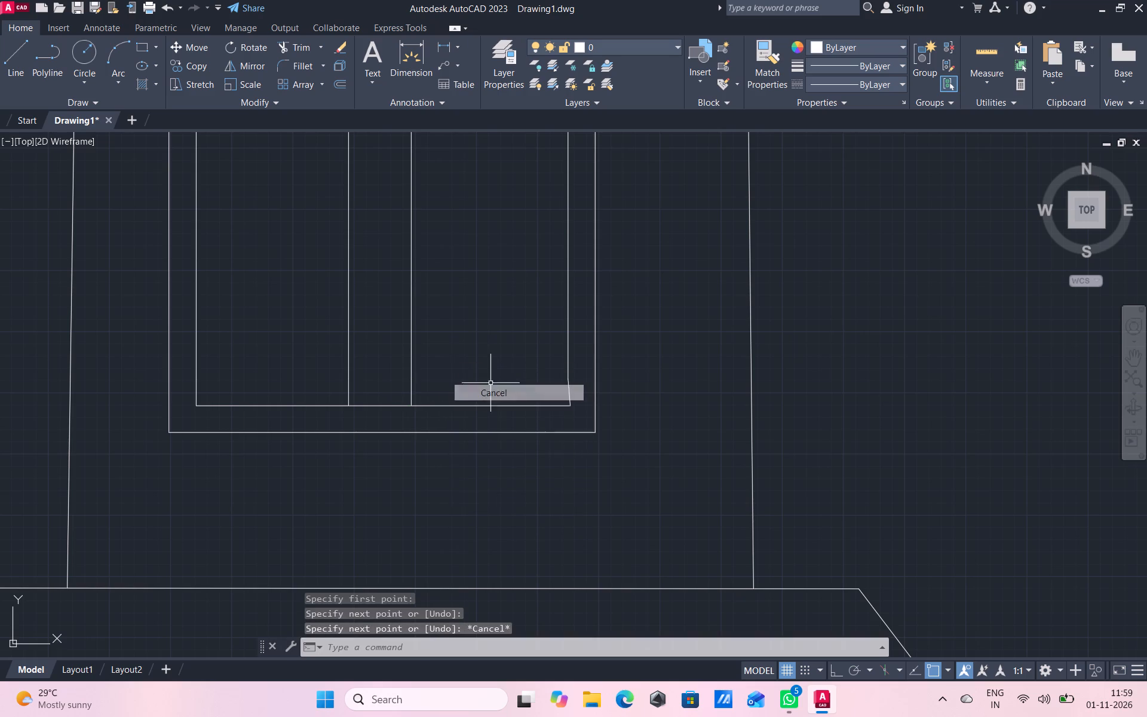
Draw a low three-sided outline with a horizontal top on the ground line, inset between the walls below the lower roof.
scroll(431, 284, "down", 4)
scroll(496, 330, "down", 1)
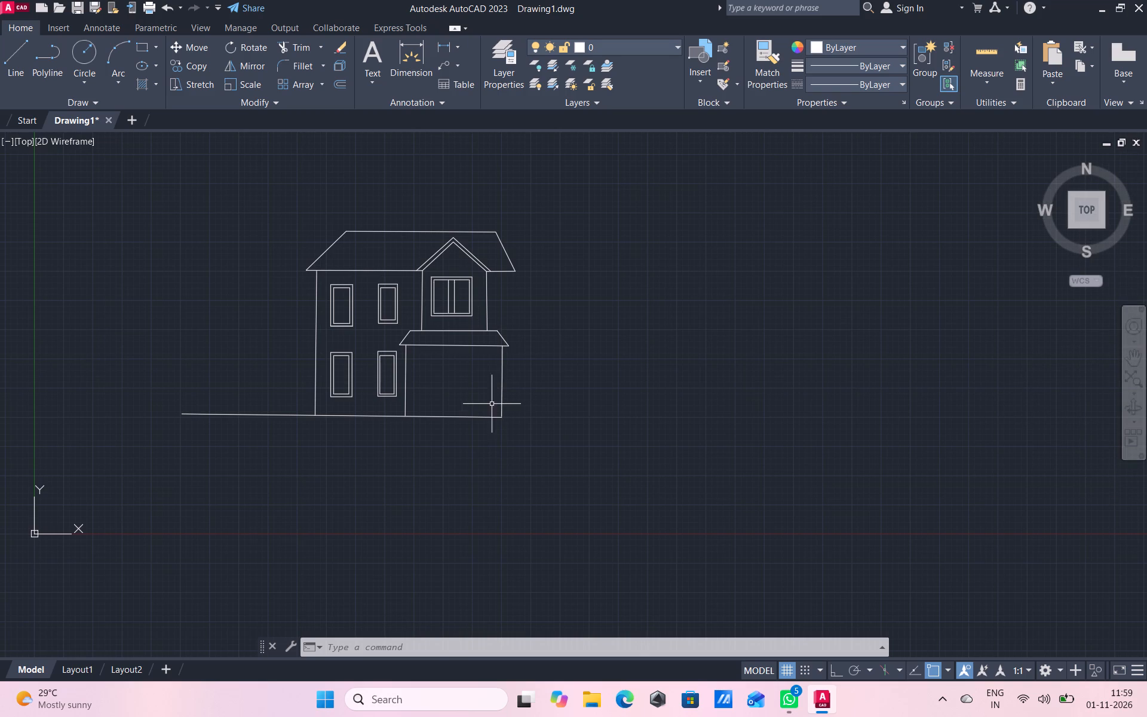
scroll(443, 407, "up", 2)
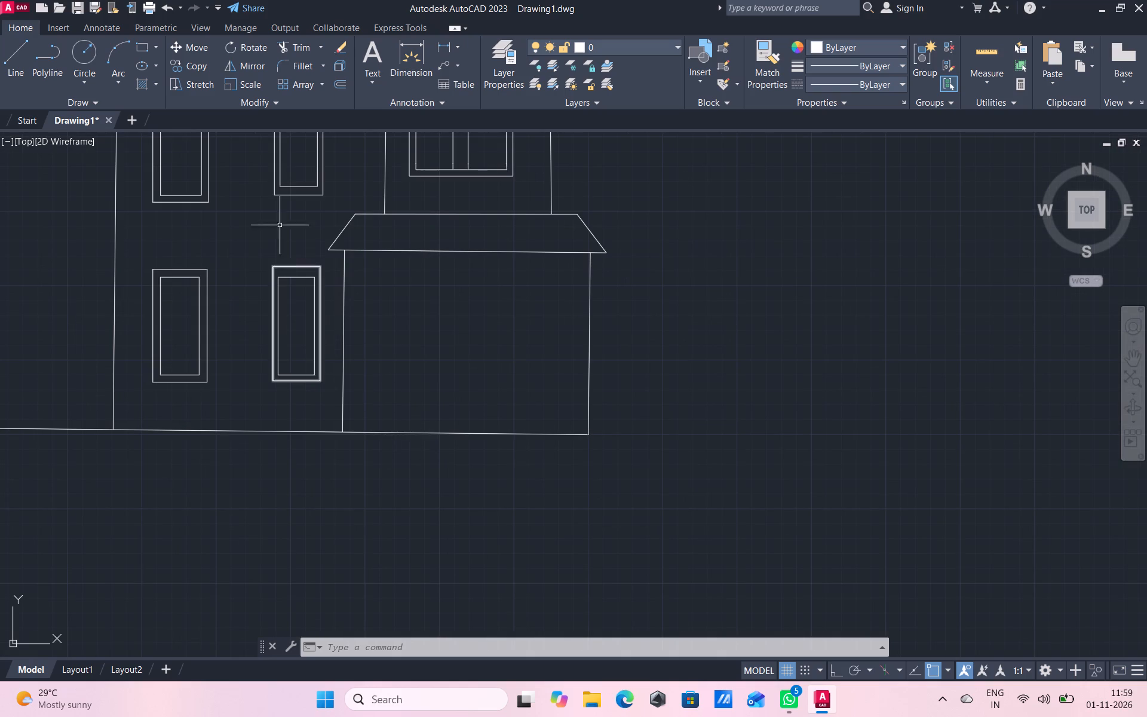
left_click(27, 66)
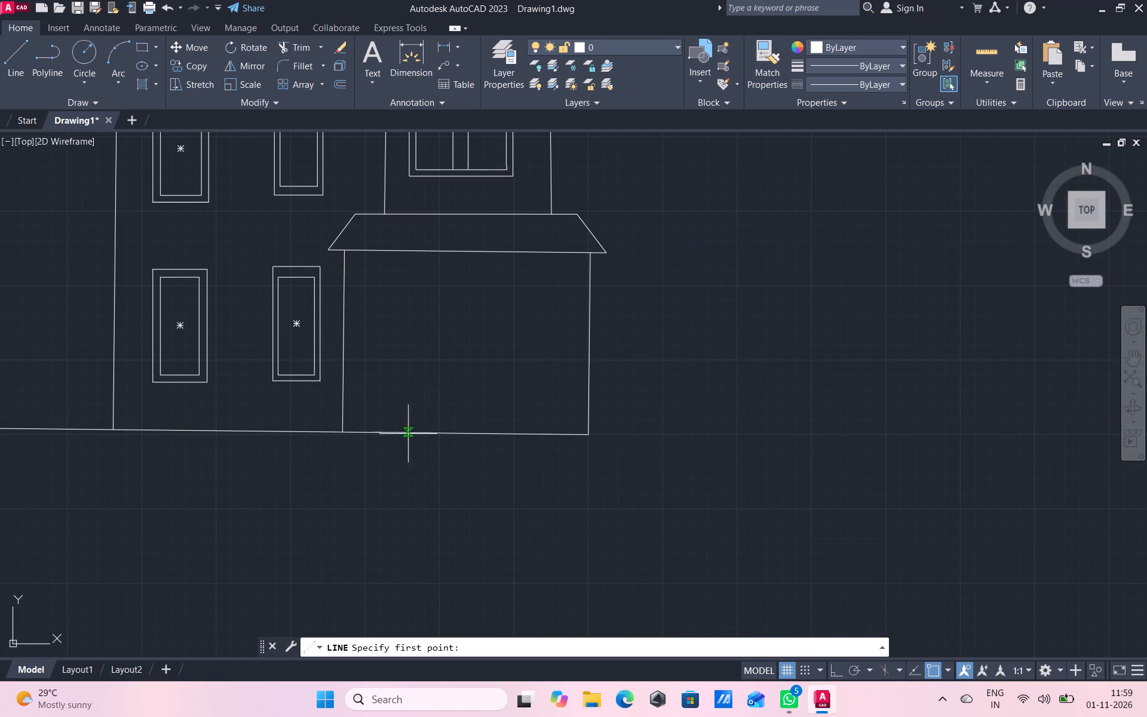
left_click(382, 433)
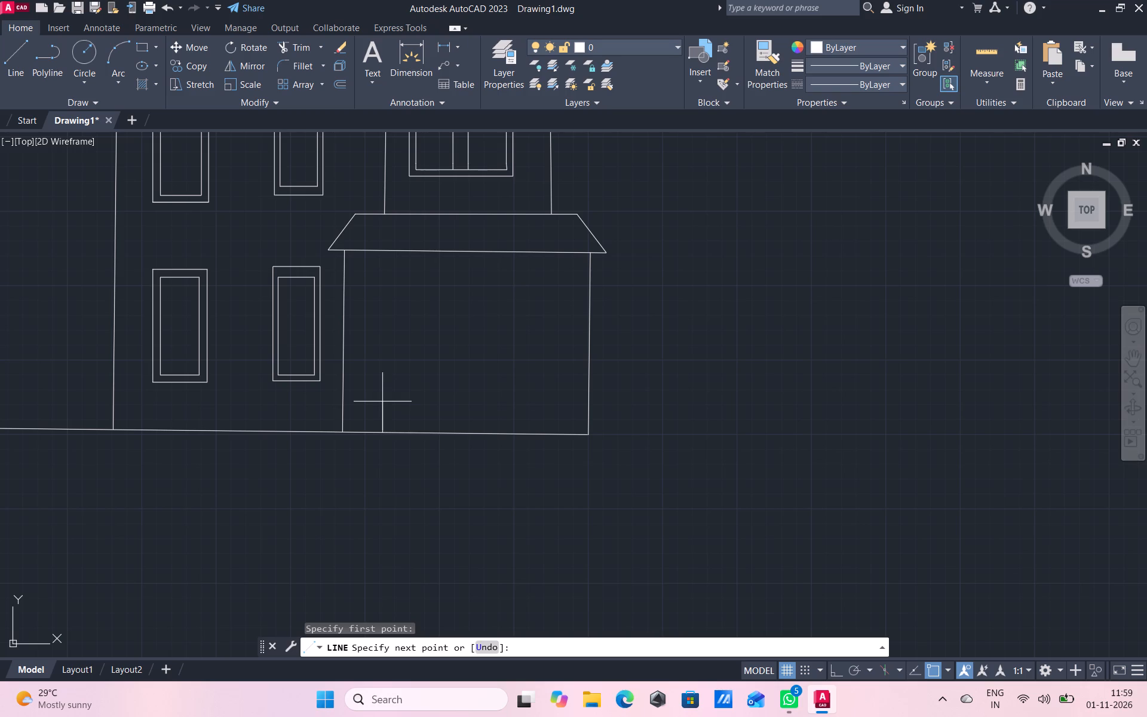
left_click(382, 402)
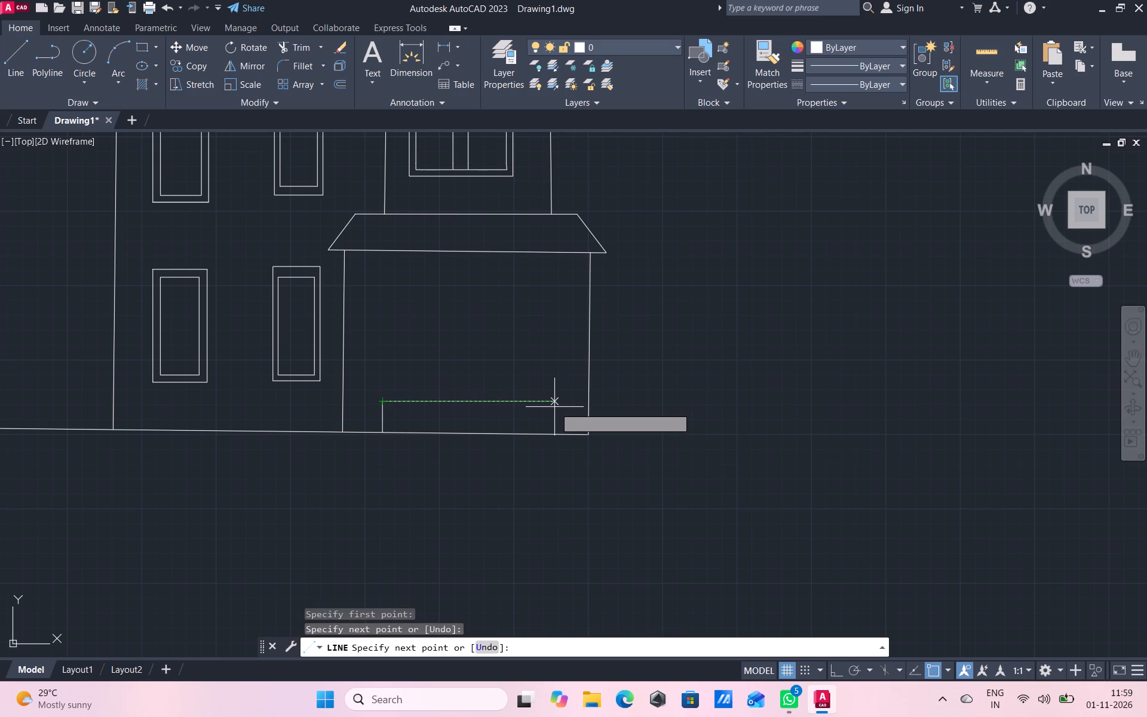
left_click(550, 407)
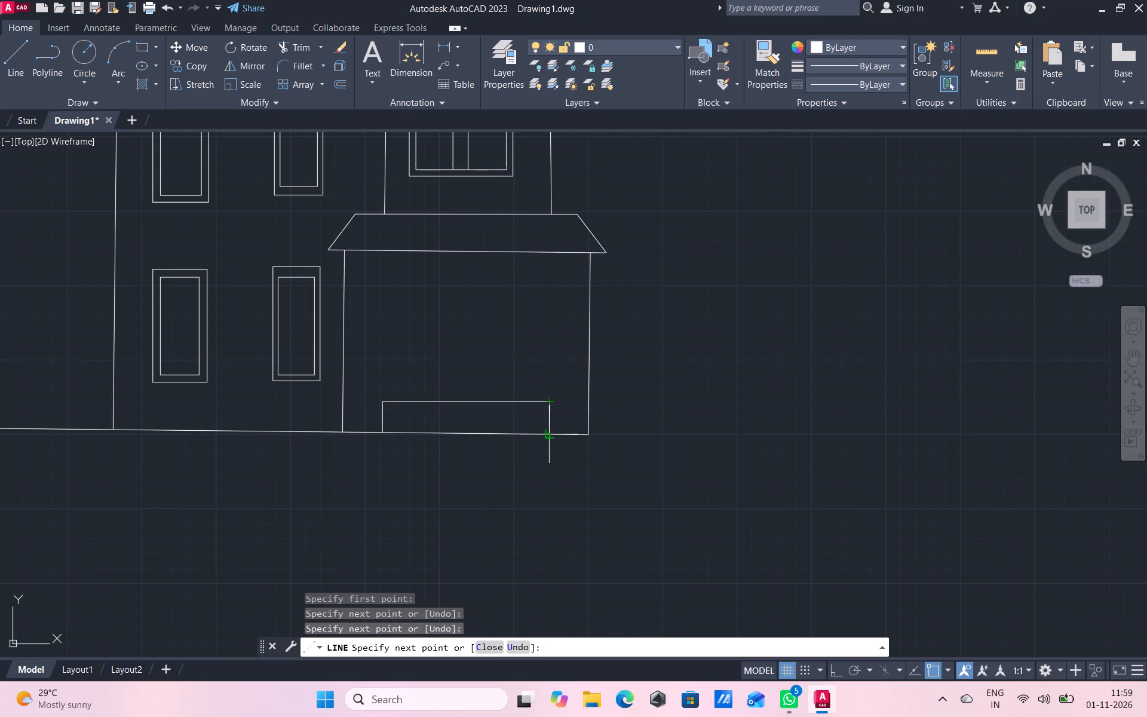
left_click(548, 430)
right_click(581, 476)
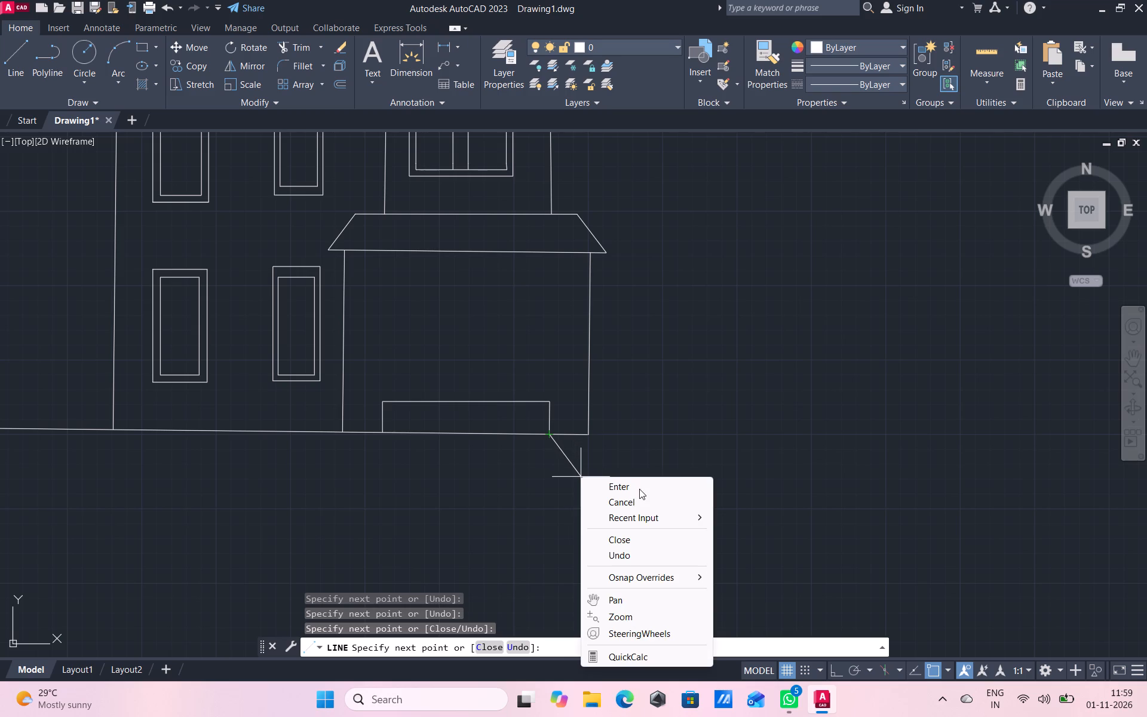
left_click(640, 498)
Erase the top line and the right vertical line of the low outline below the lower roof.
scroll(592, 420, "up", 1)
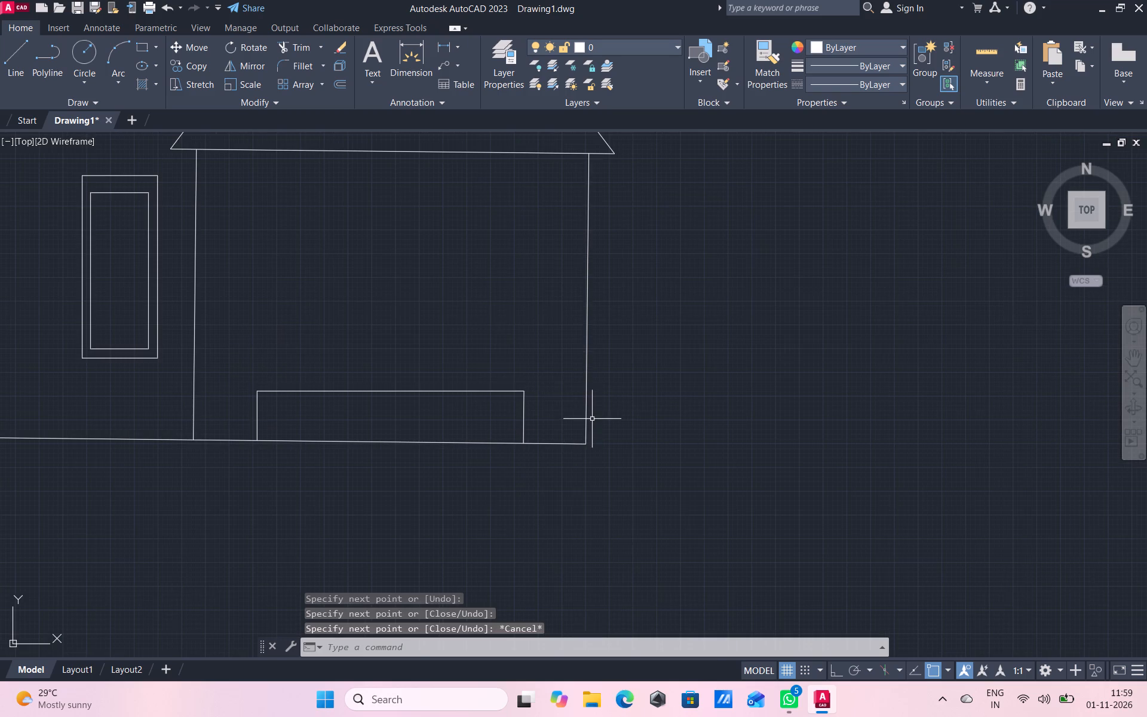
left_click(468, 393)
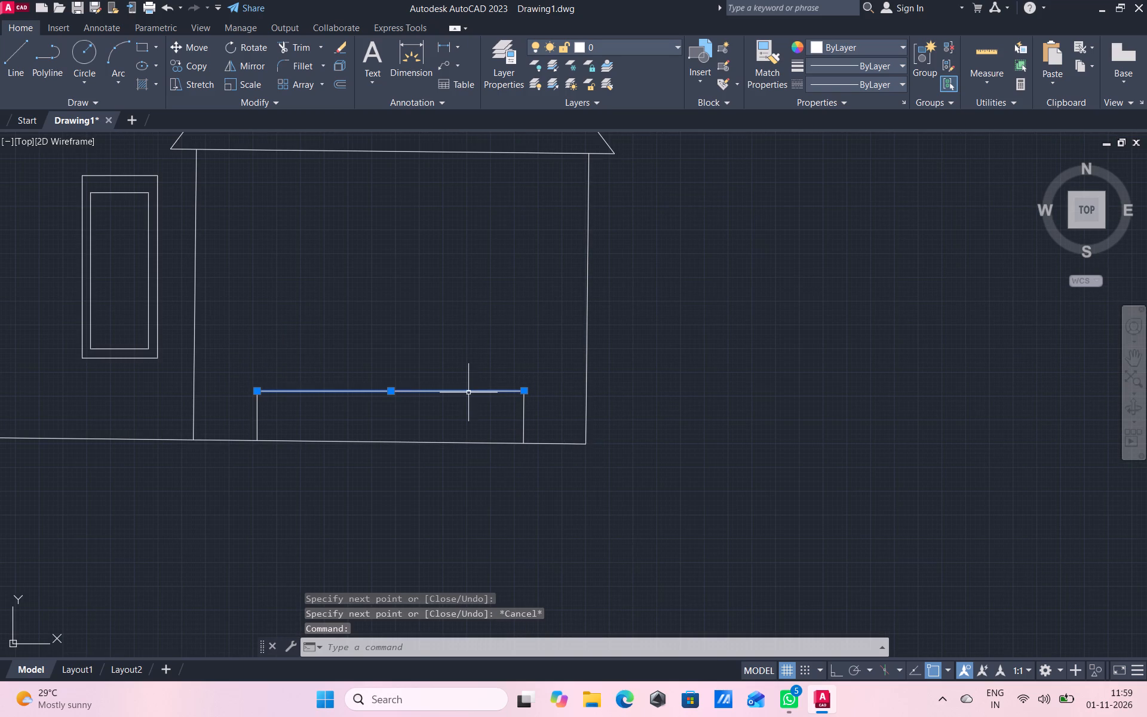
key("Delete")
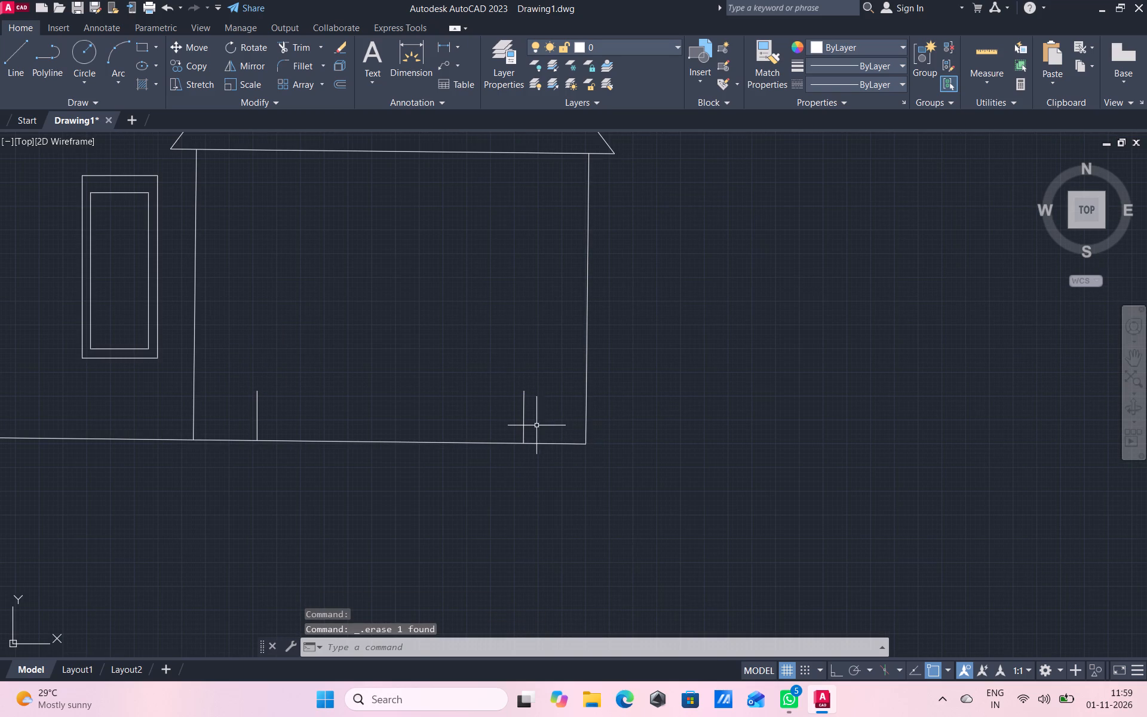
left_click(523, 425)
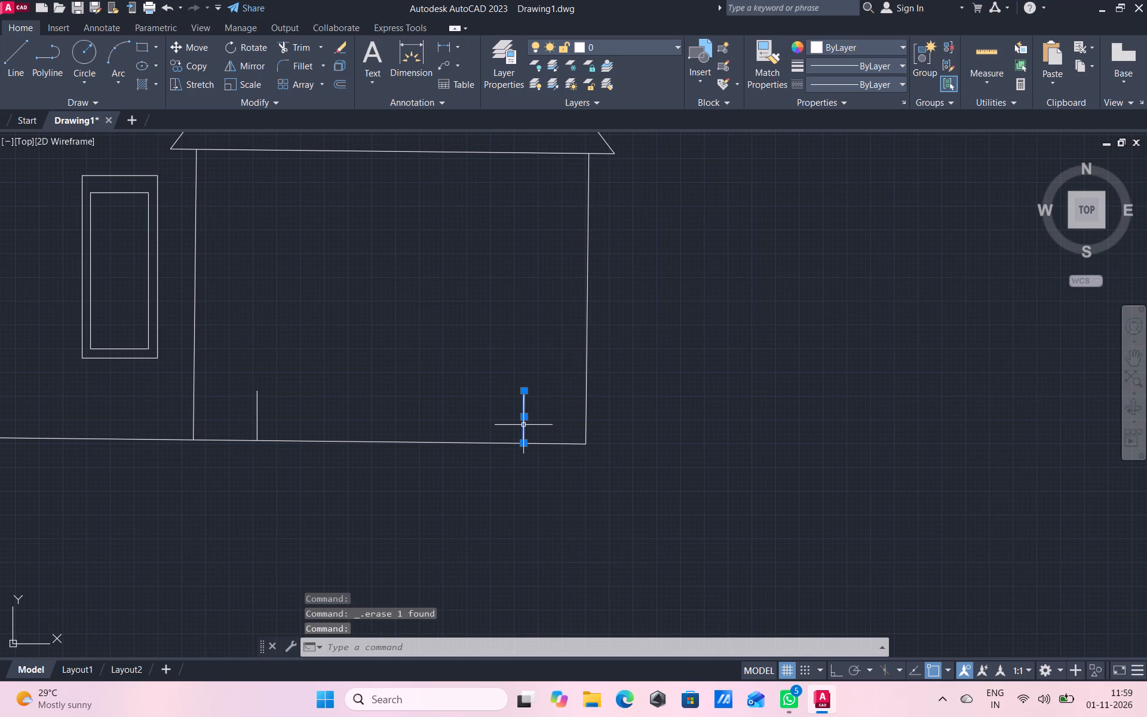
key("Delete")
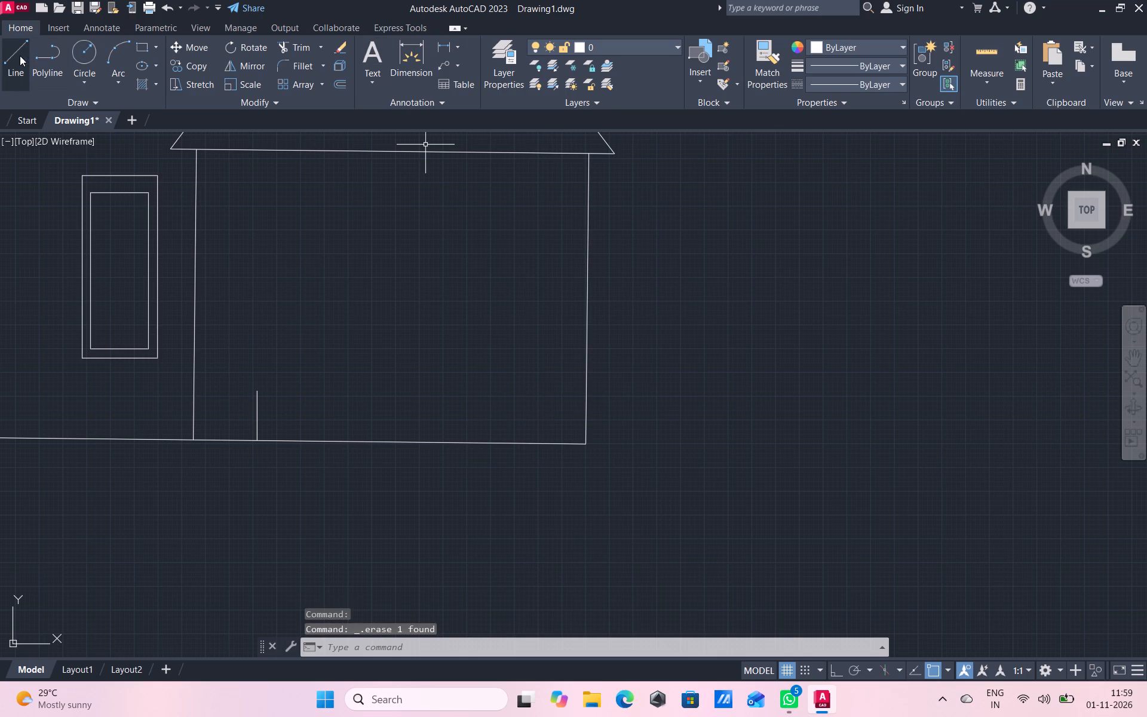
Redraw the low outline's top from the remaining vertical, sloping slightly parallel to the ground line, and close it down to the ground.
left_click(16, 58)
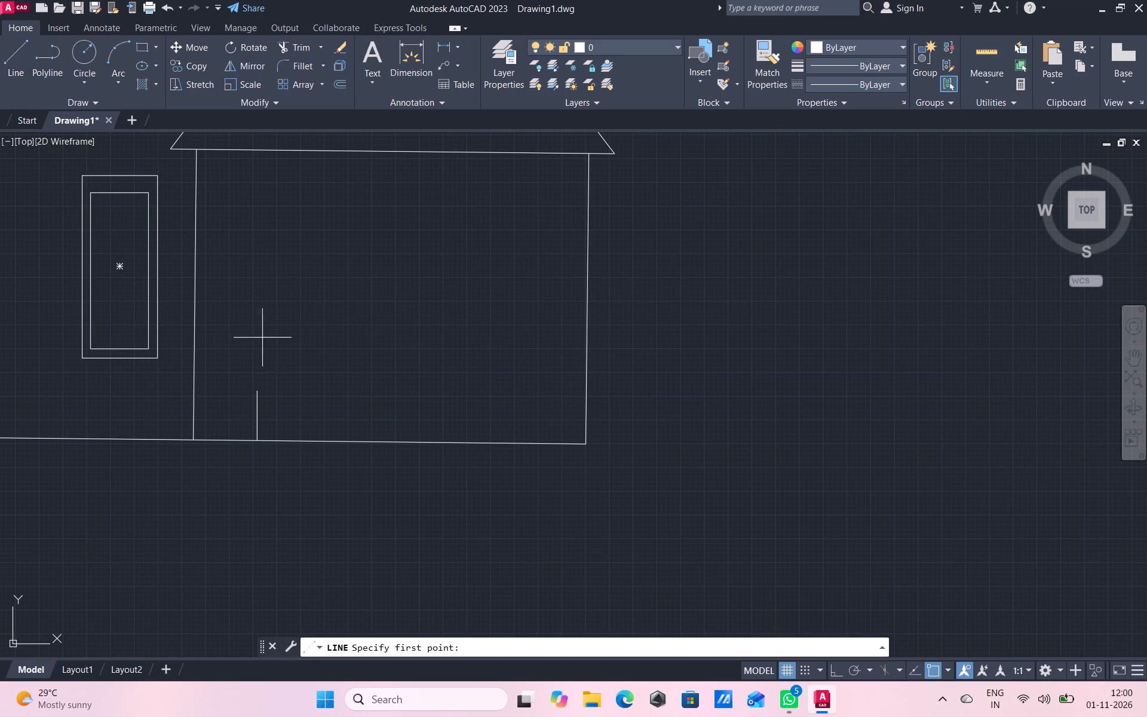
left_click_drag(257, 388, 268, 390)
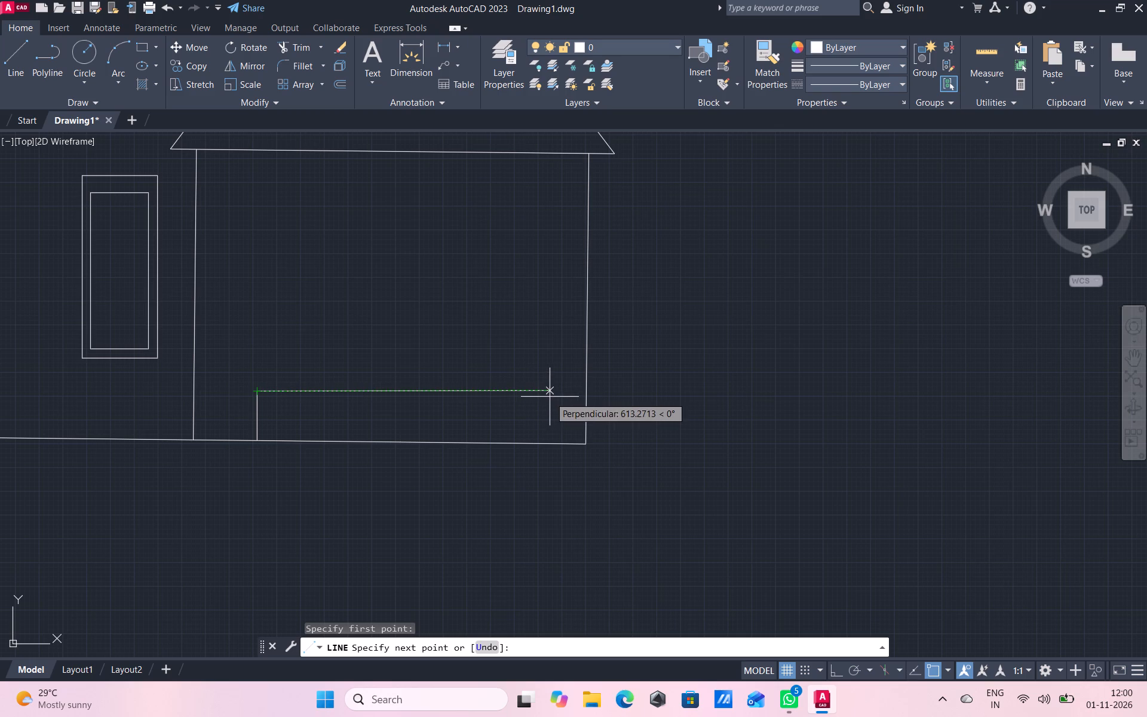
scroll(539, 397, "up", 2)
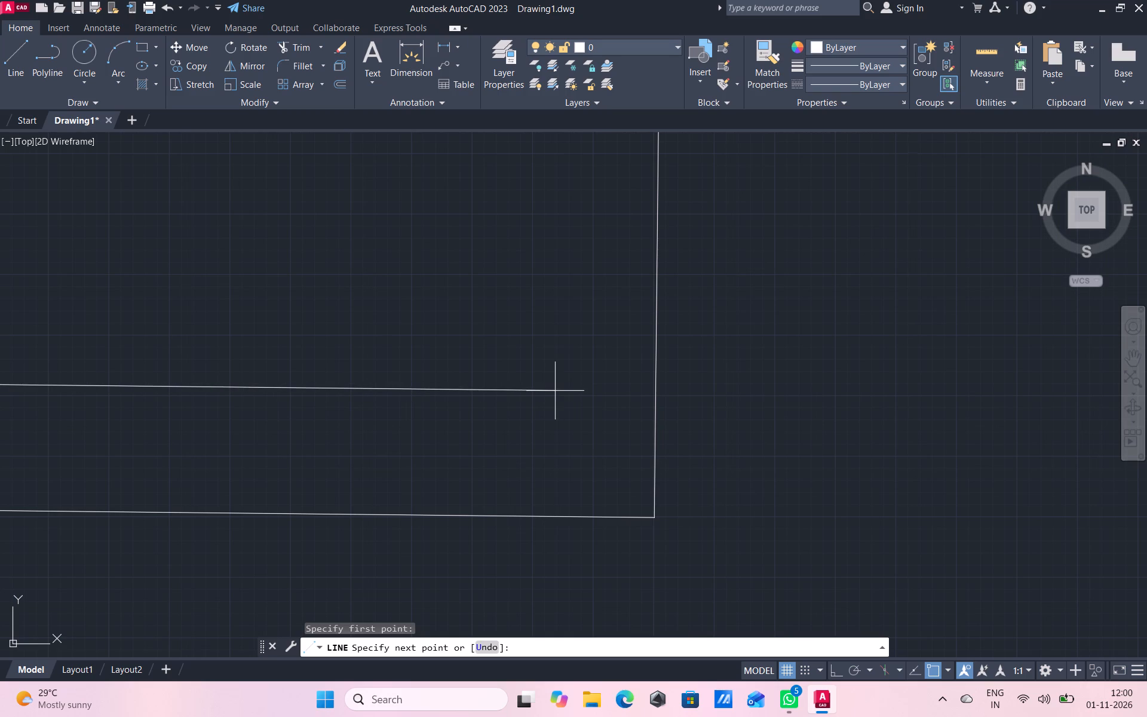
scroll(562, 391, "down", 1)
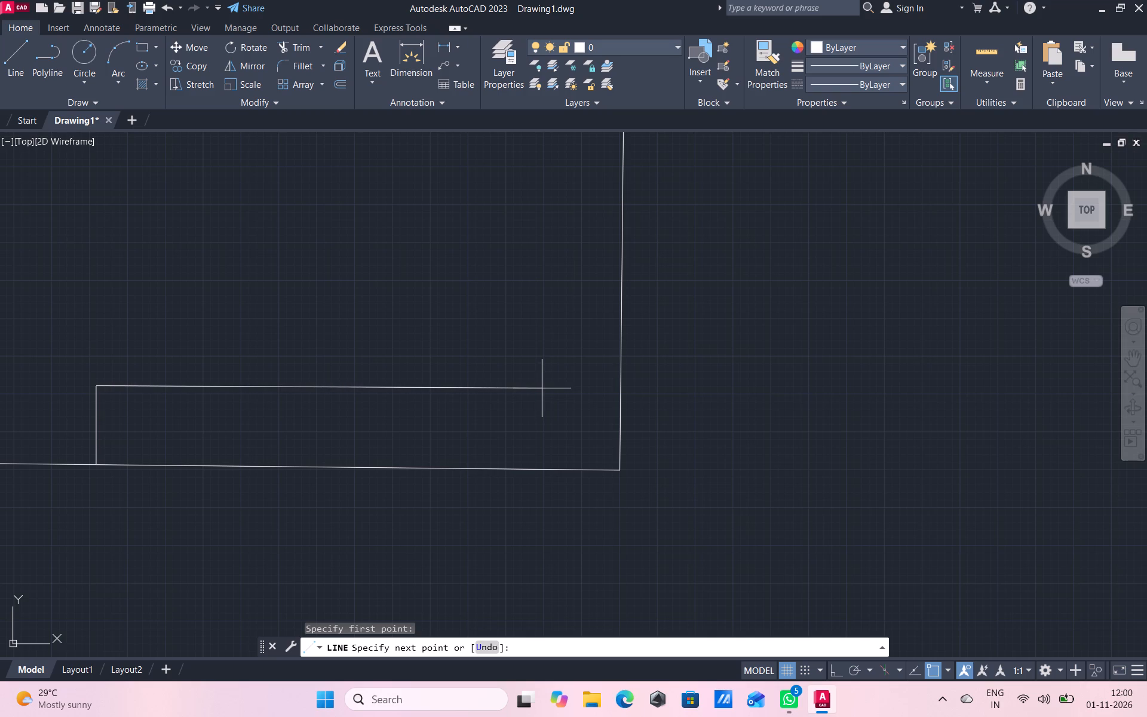
scroll(528, 388, "down", 1)
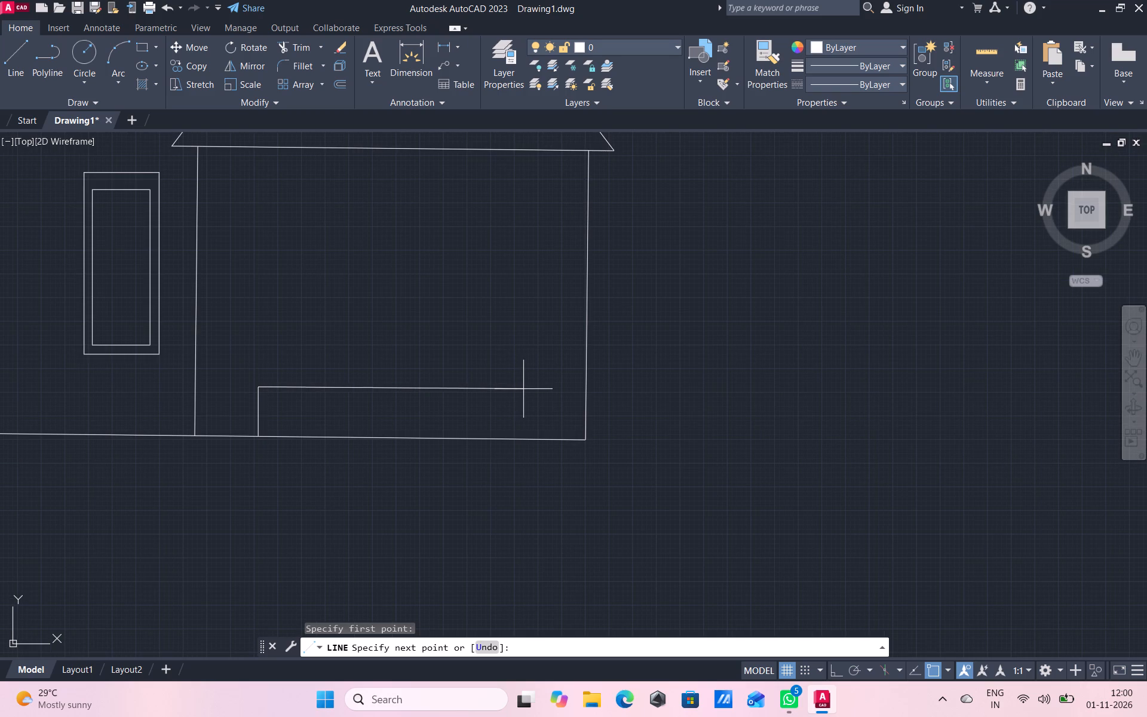
left_click(523, 390)
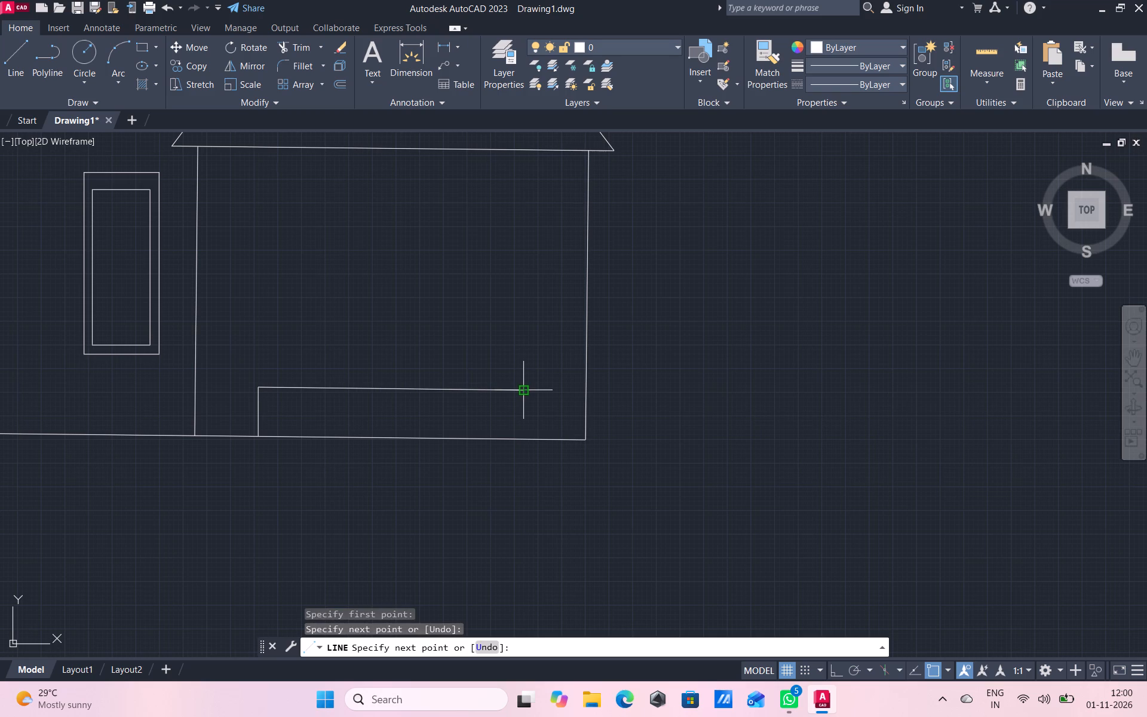
left_click(523, 439)
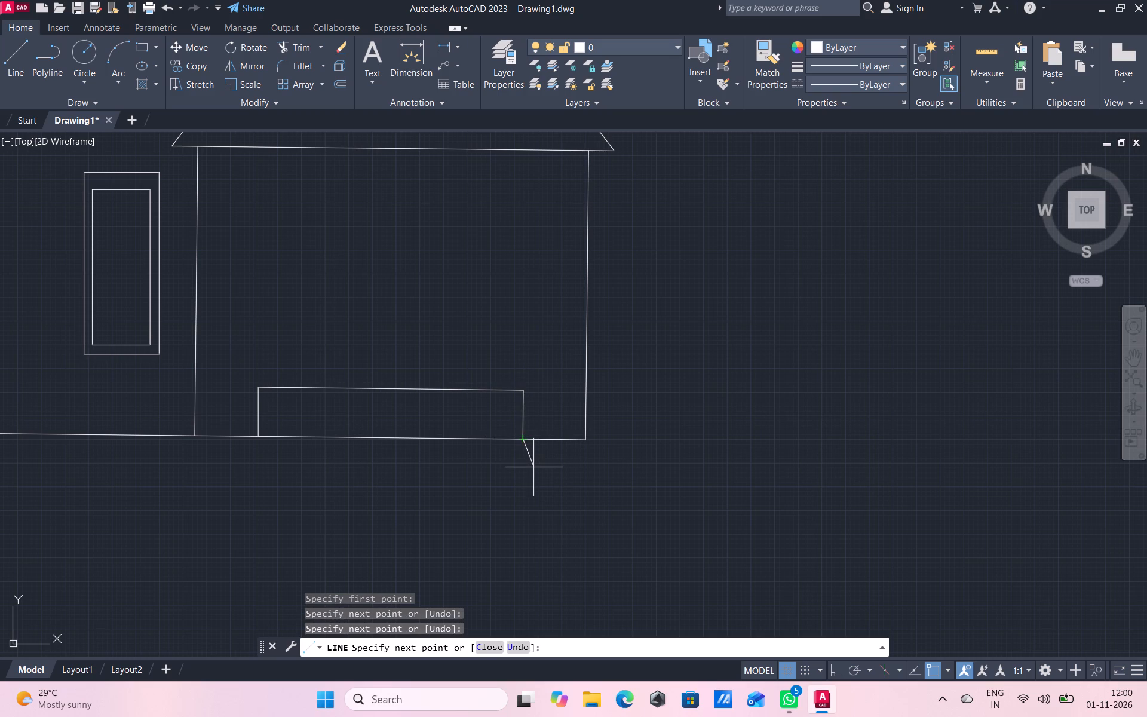
right_click(533, 467)
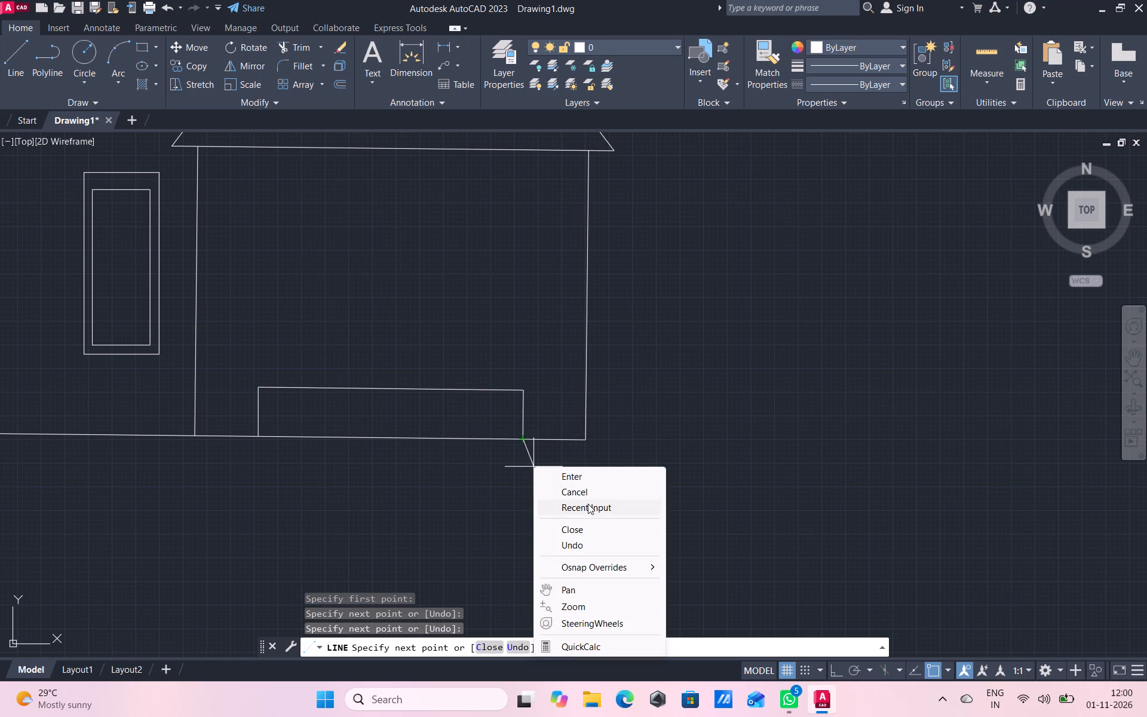
left_click(594, 489)
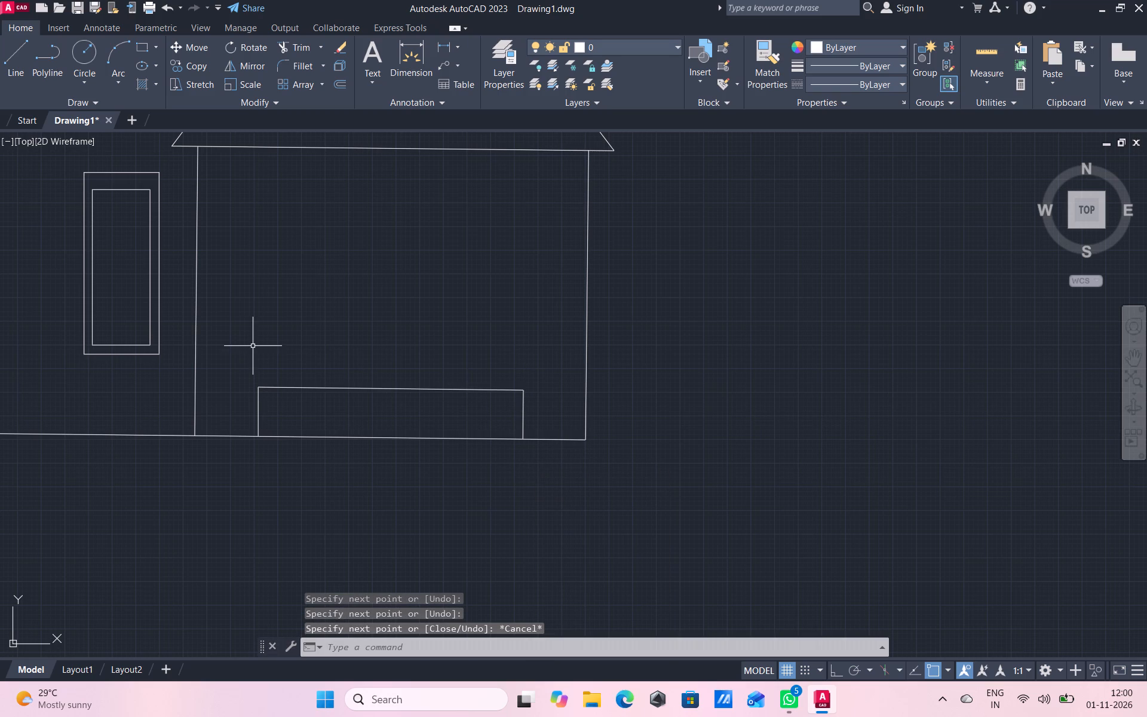
Draw a three-sided door outline standing on the low outline's top line, slightly inset from both of its ends.
left_click(14, 47)
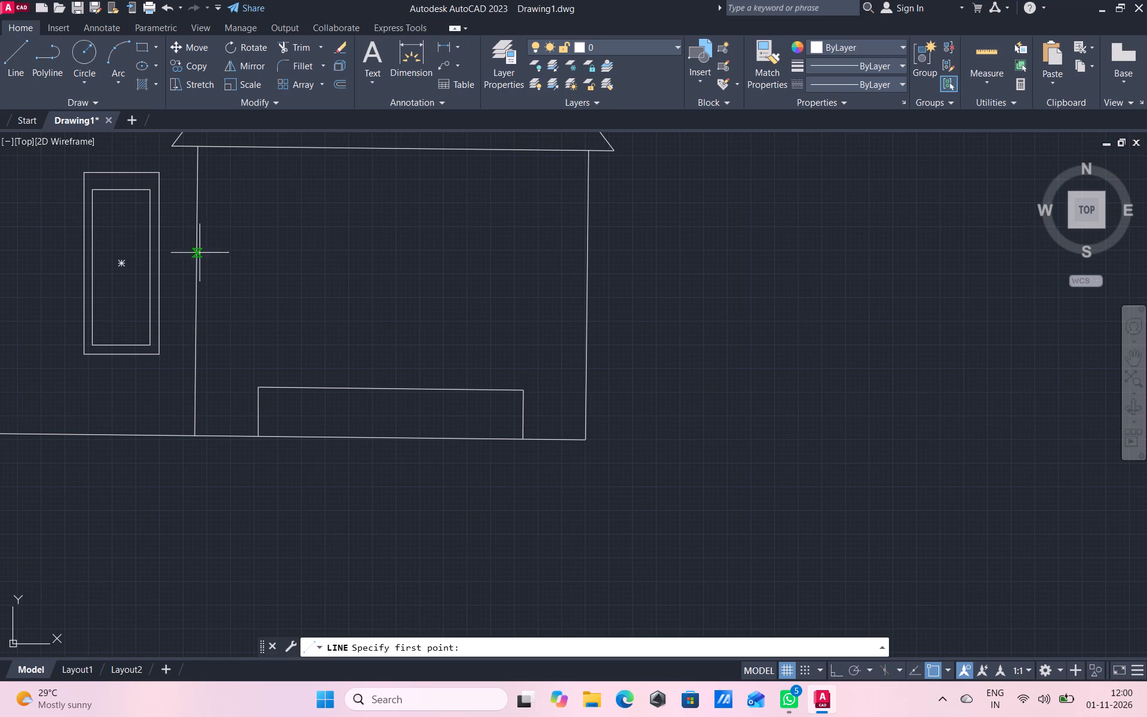
left_click(277, 385)
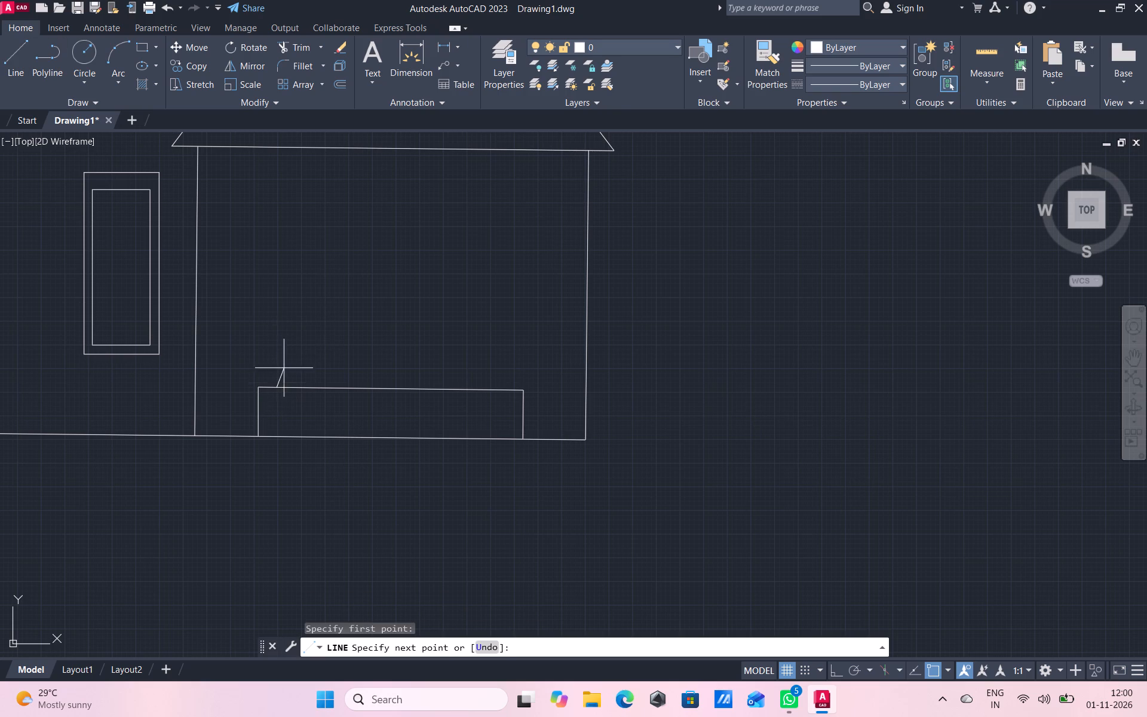
left_click(278, 239)
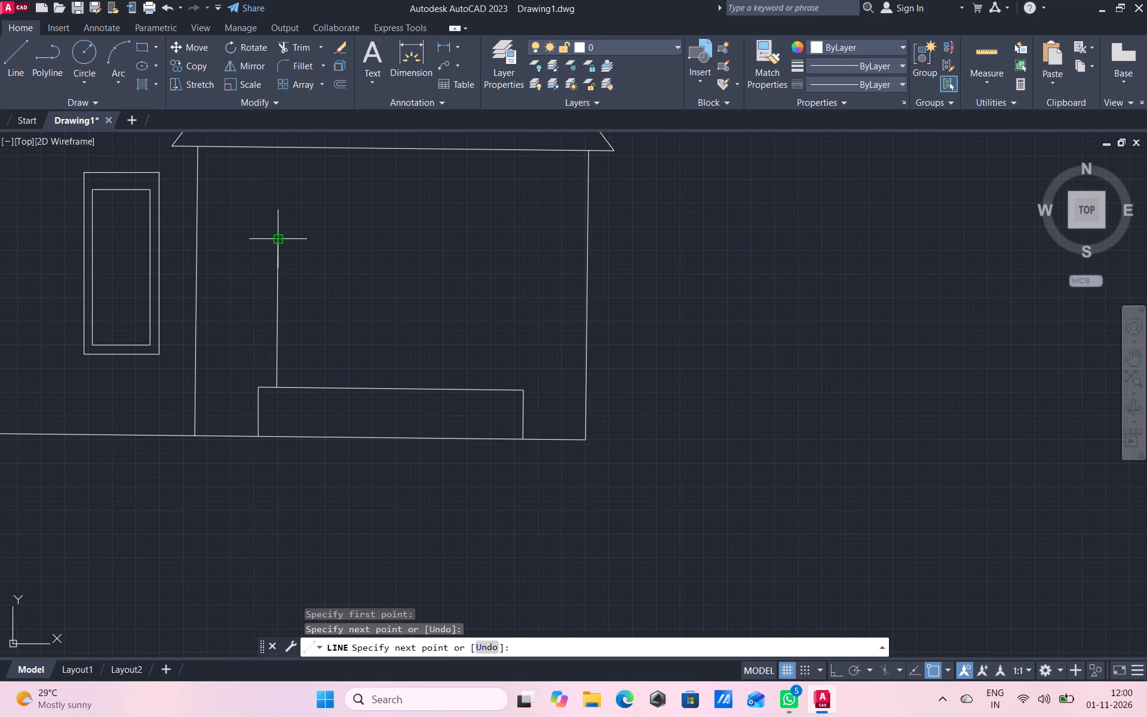
left_click(506, 245)
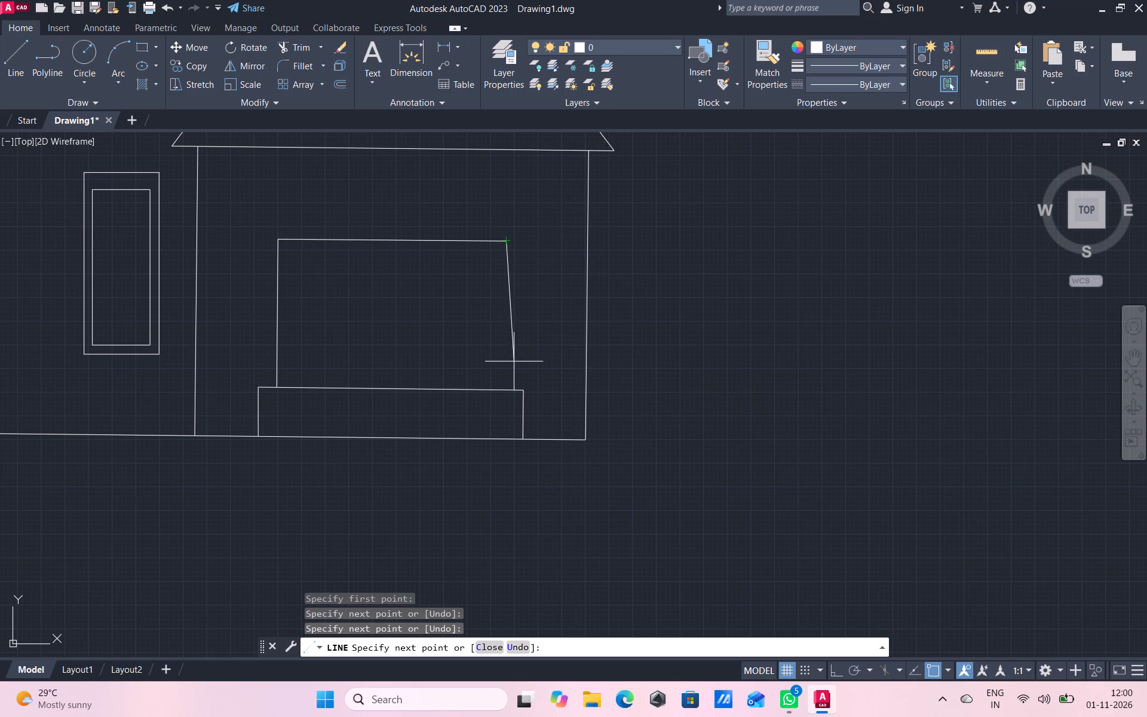
left_click(510, 387)
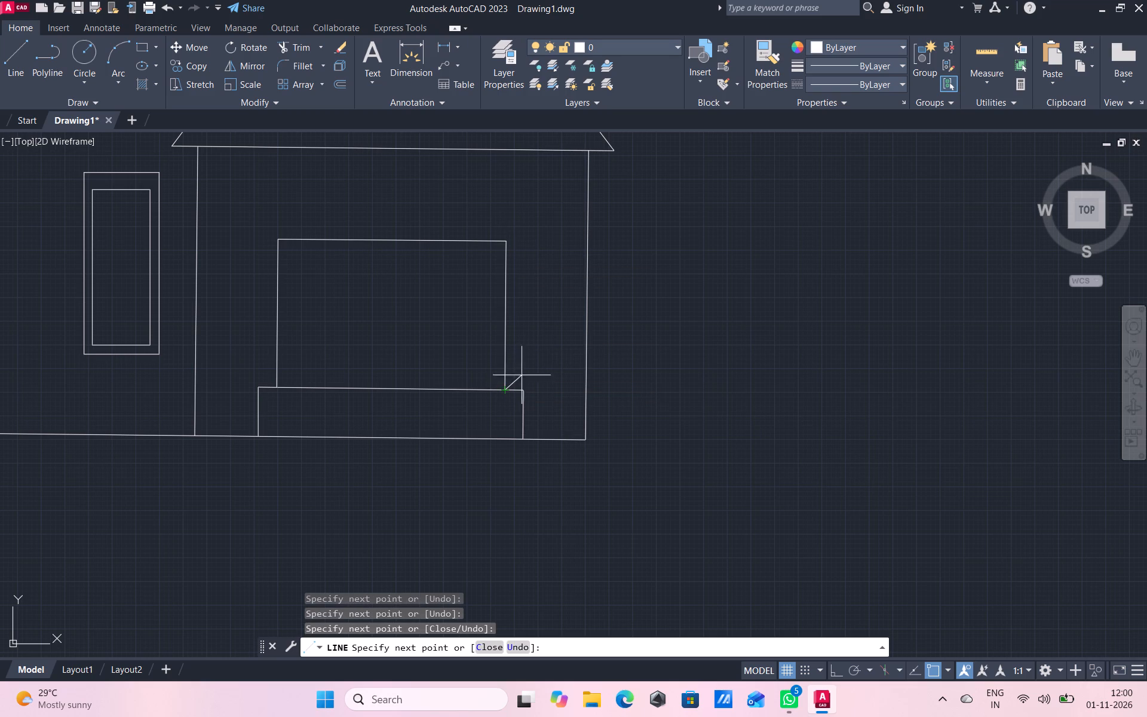
right_click(531, 369)
left_click(563, 390)
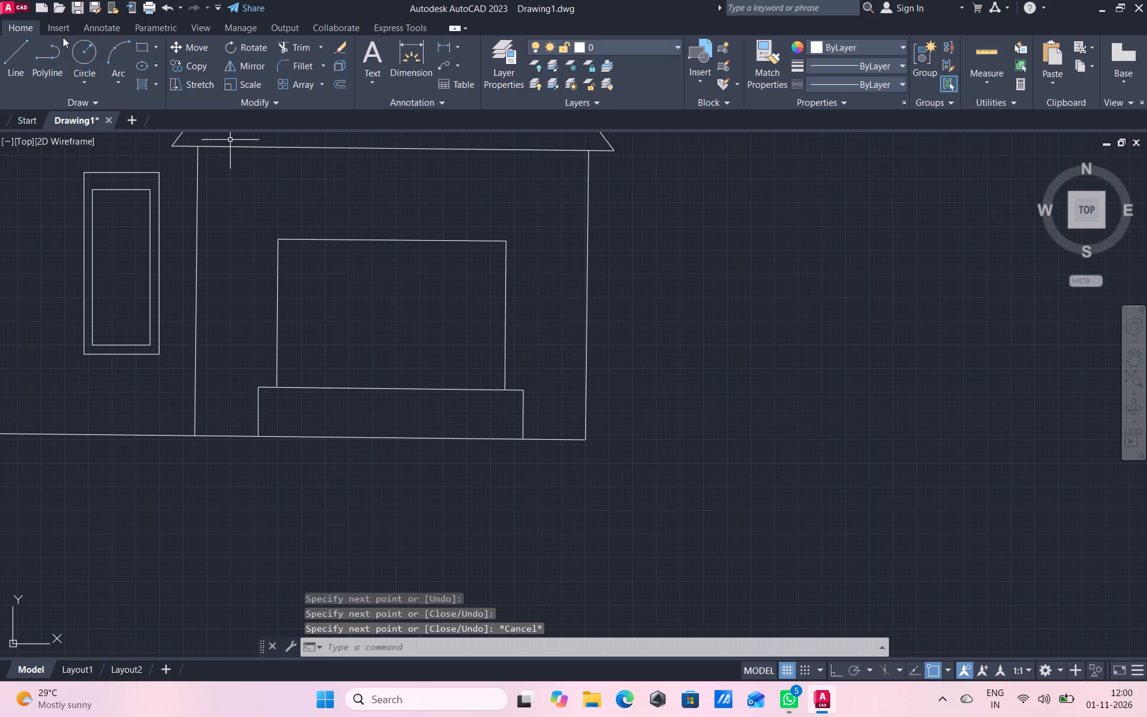
Draw a second three-sided outline just inside the door outline, ending on the low outline's top line.
left_click(17, 62)
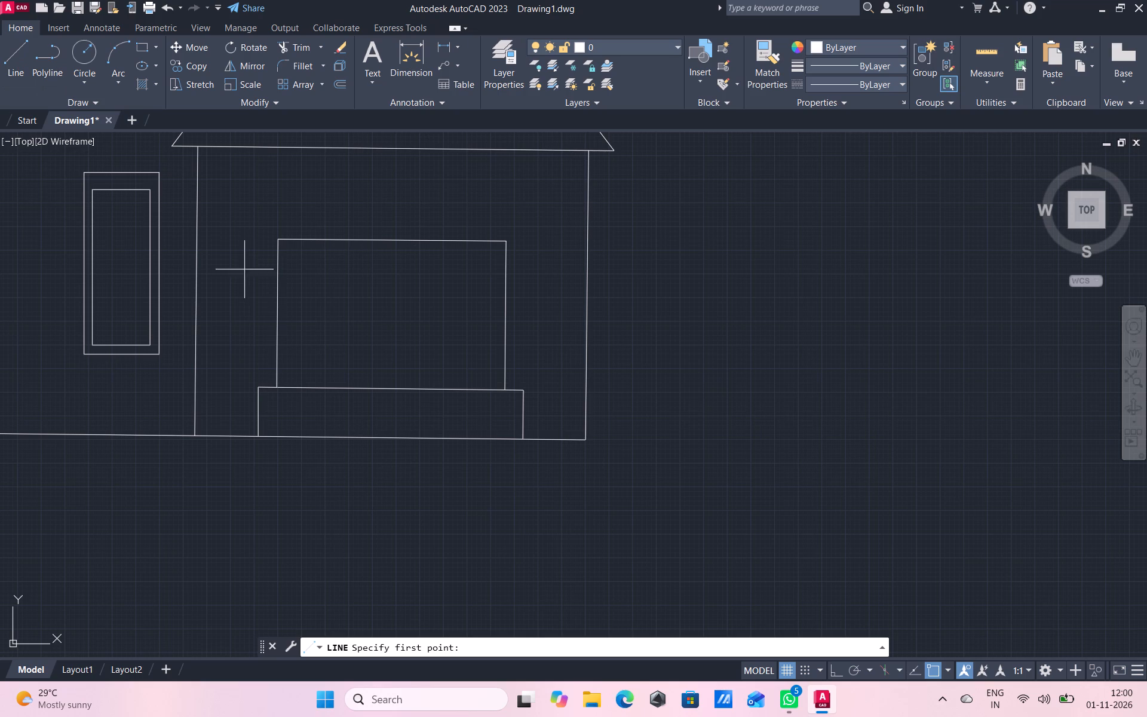
left_click(287, 385)
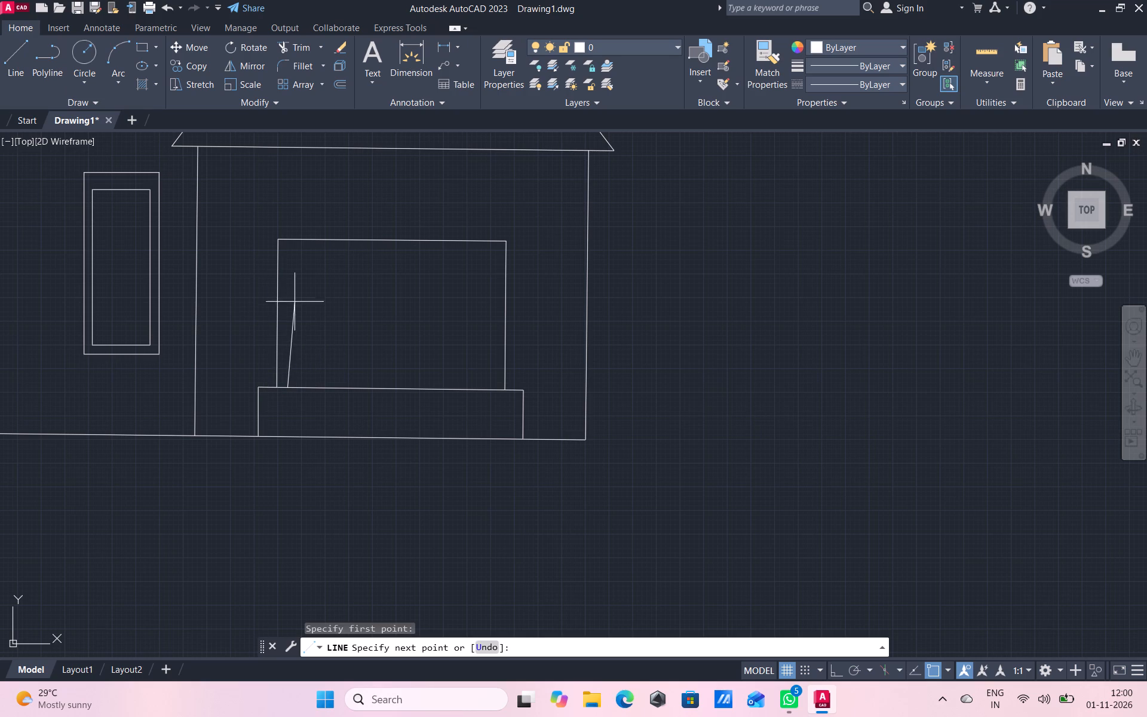
left_click(287, 252)
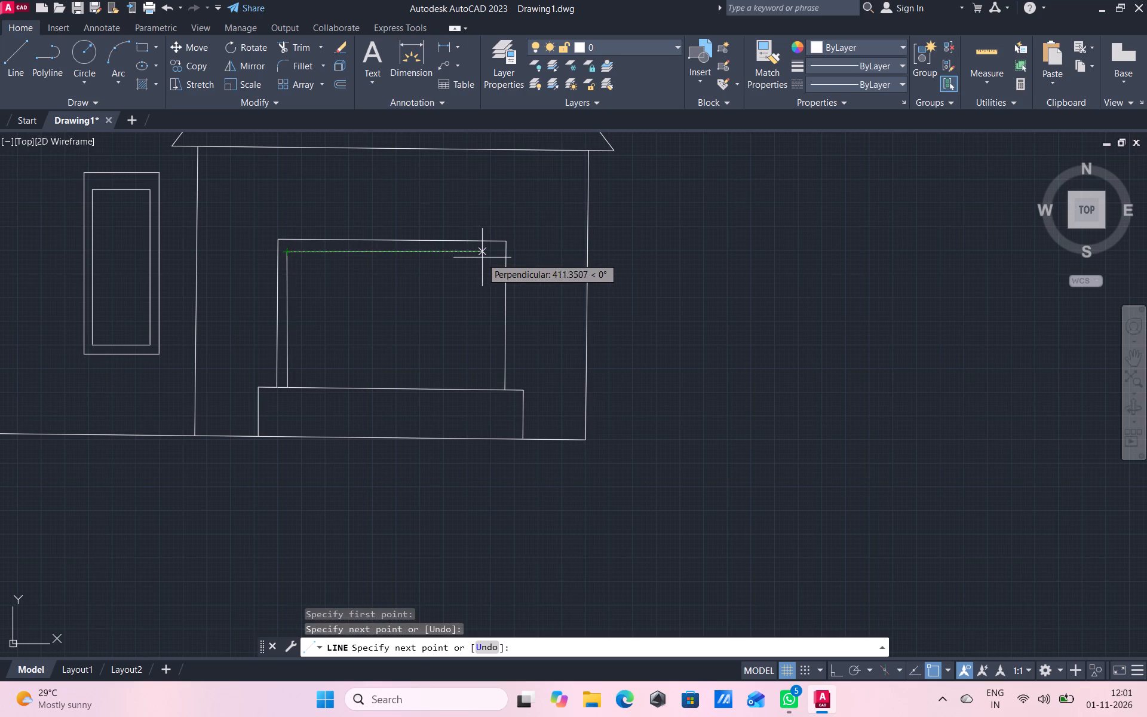
left_click(496, 258)
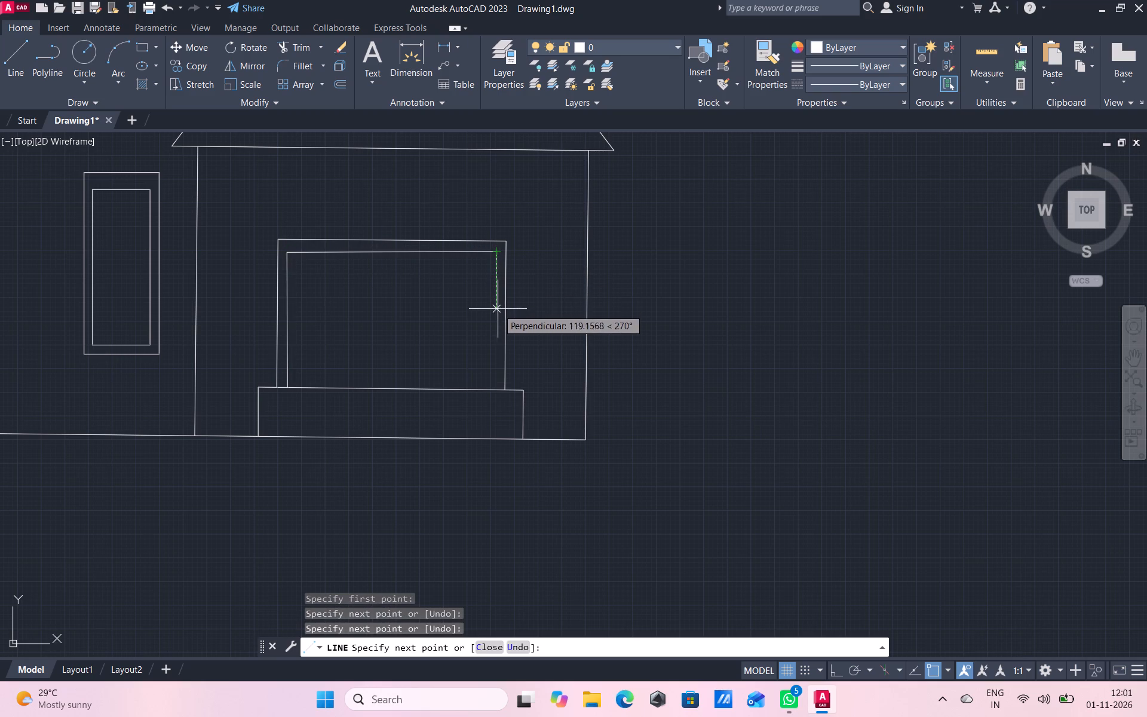
left_click(498, 388)
right_click(559, 340)
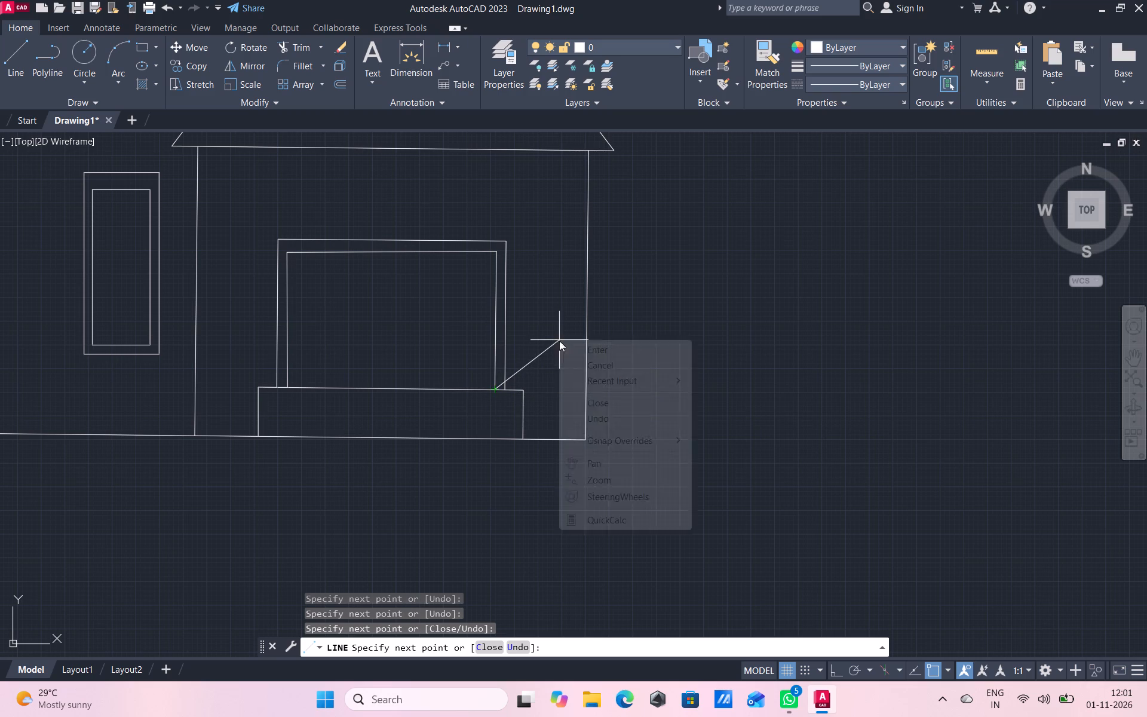
left_click(590, 361)
Draw a vertical centre line from the inner door frame's top down to the low outline, splitting the door into two leaves.
scroll(398, 229, "down", 1)
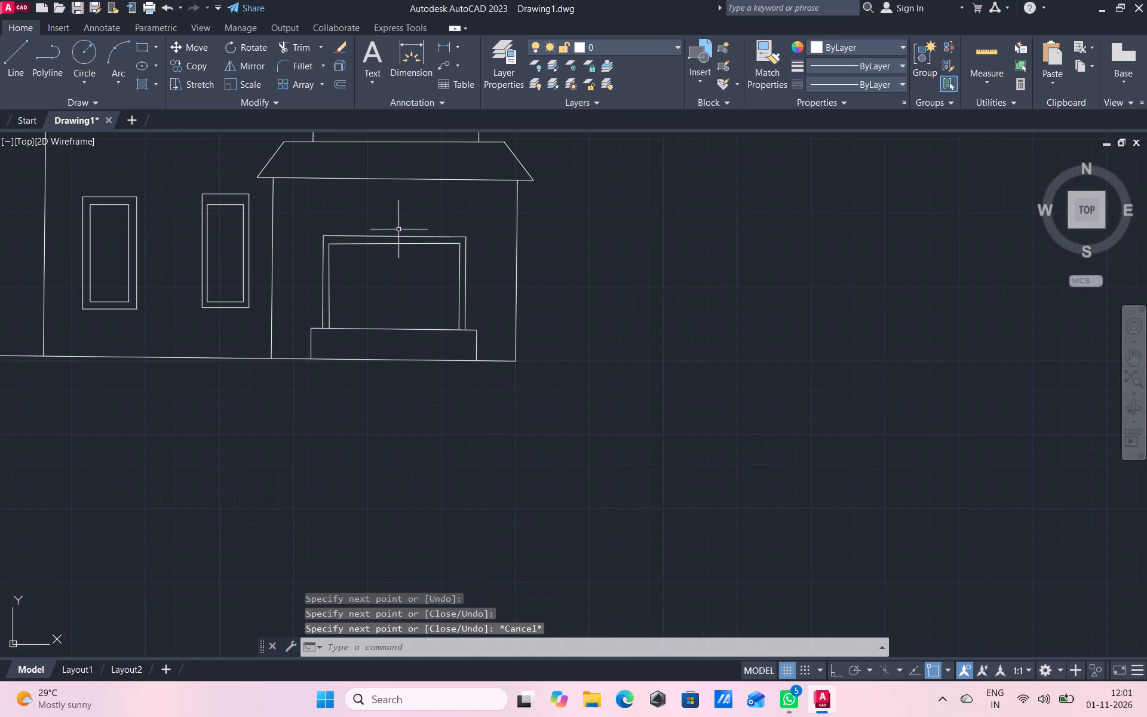
scroll(398, 293, "up", 1)
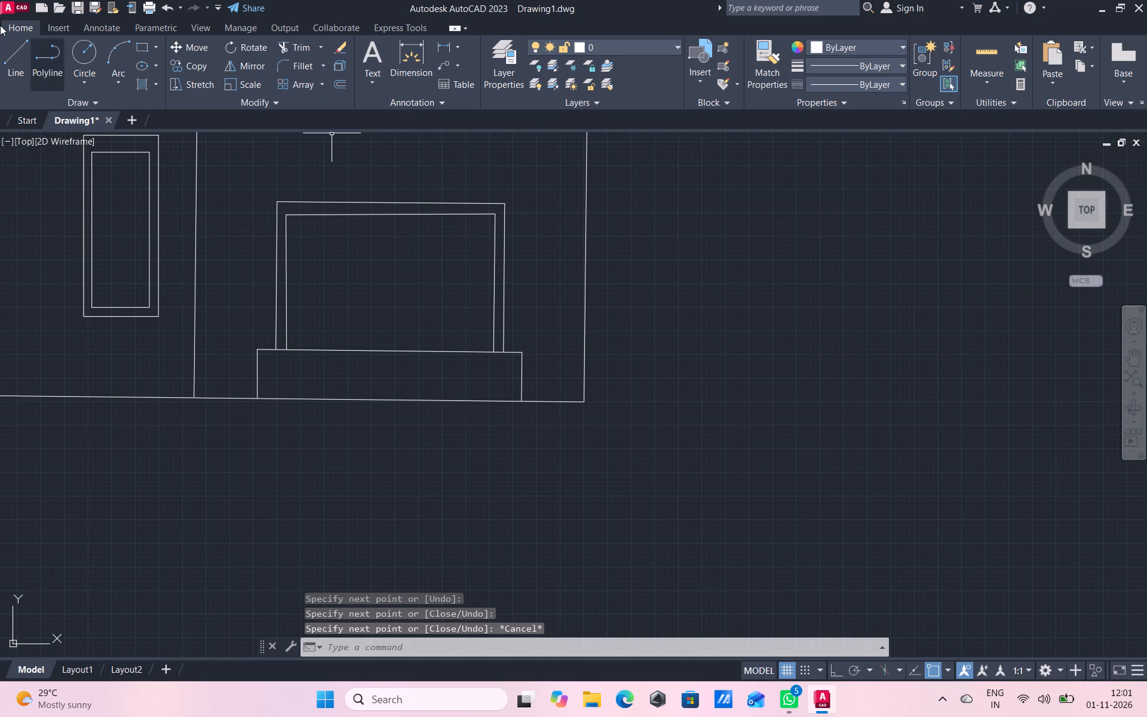
left_click(13, 45)
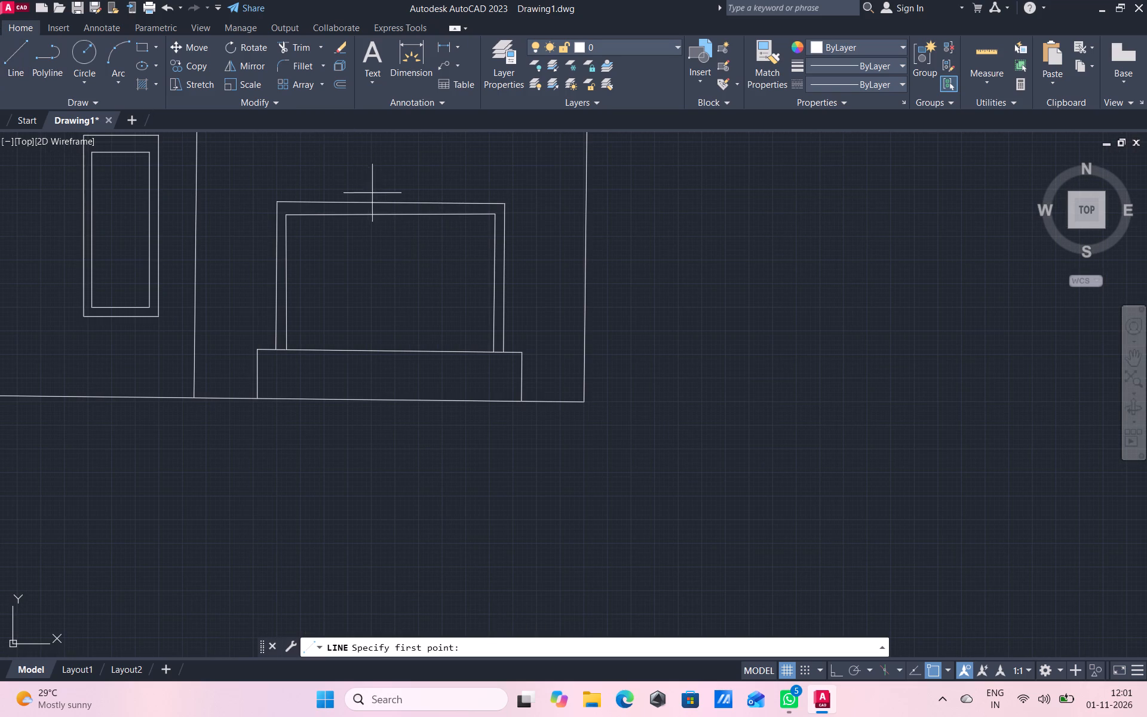
left_click(390, 217)
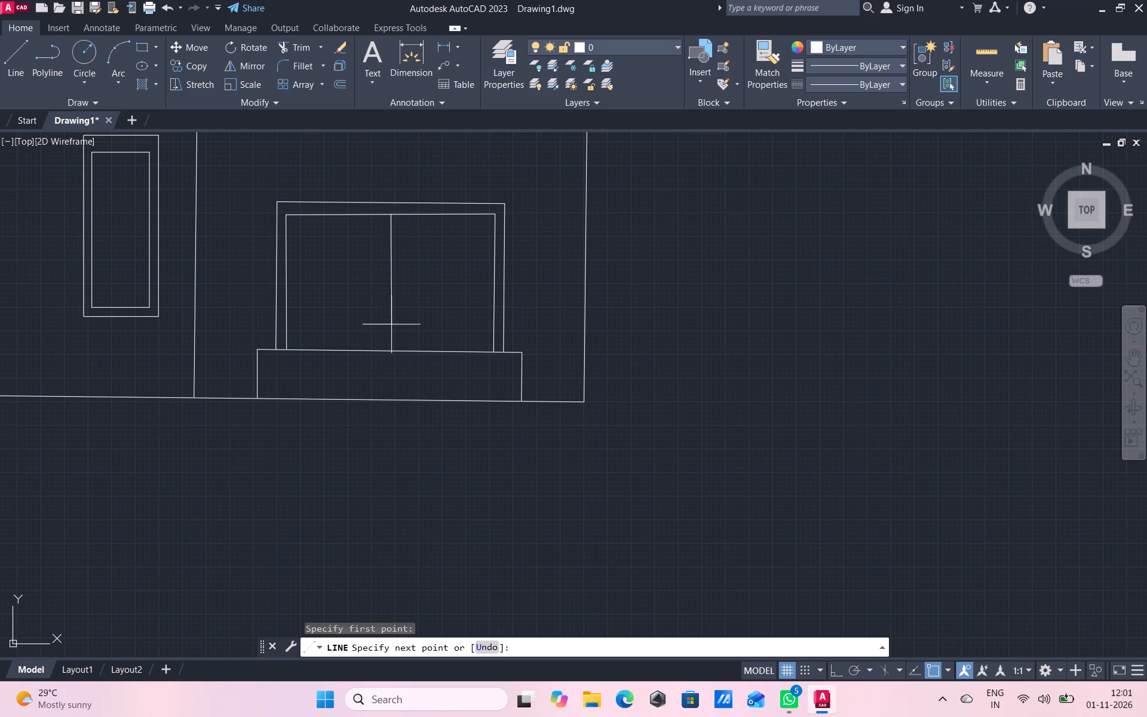
left_click(391, 349)
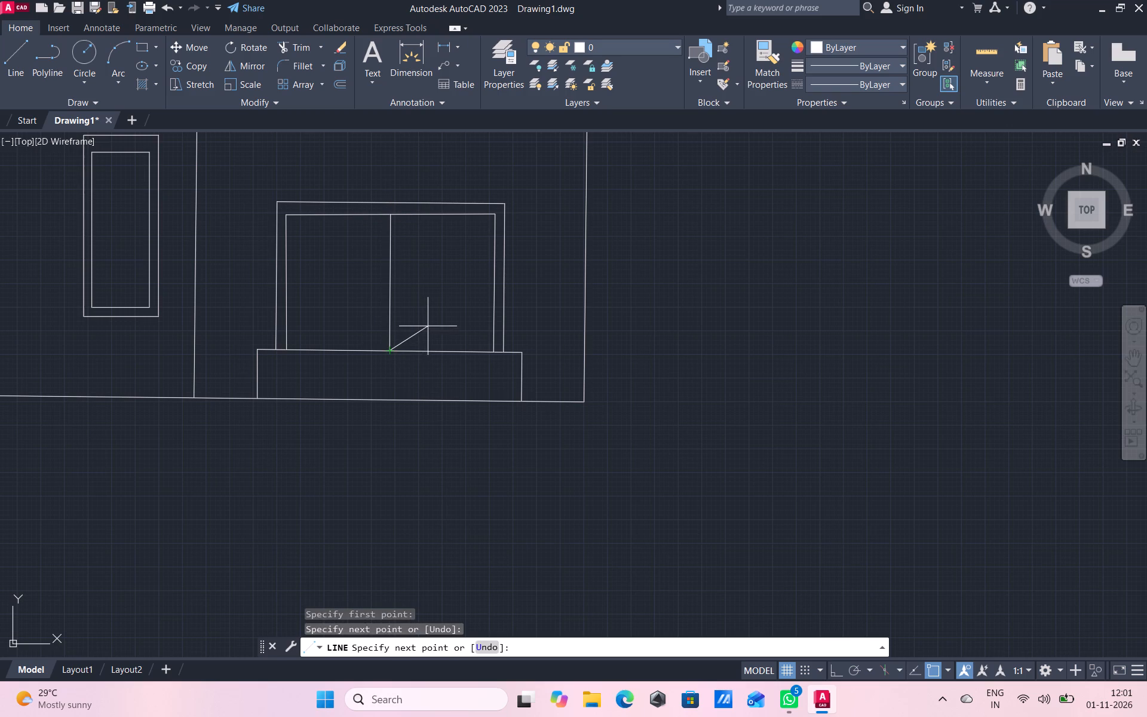
right_click(428, 326)
left_click(463, 345)
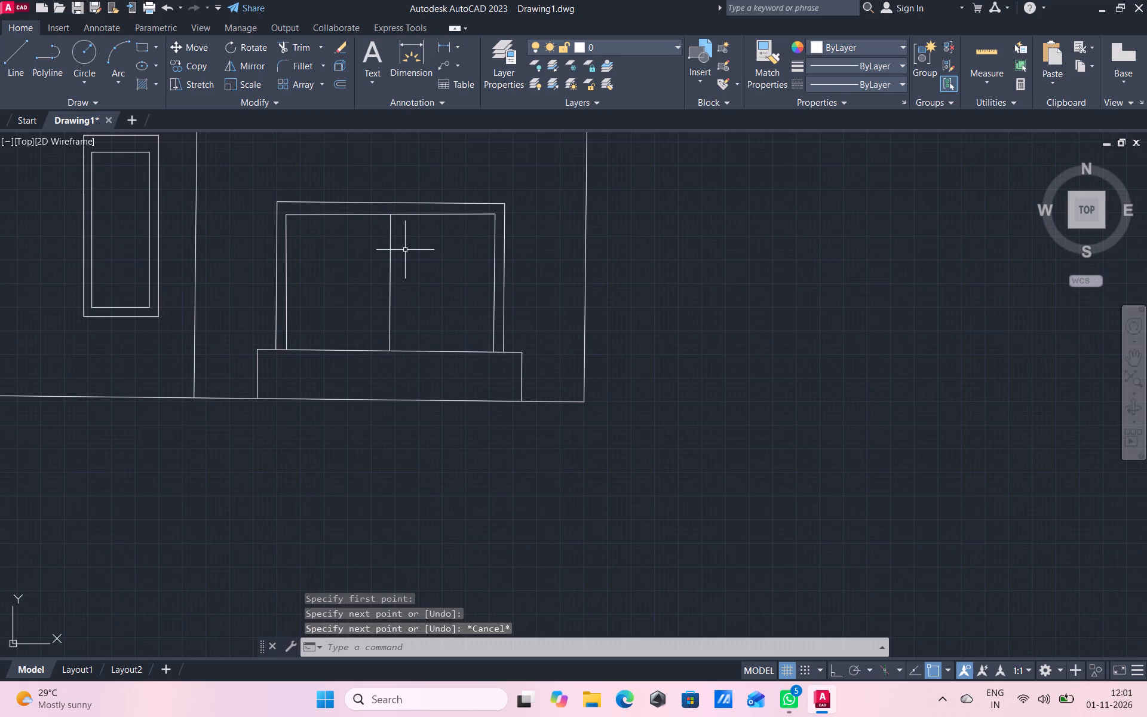
Draw a small door-knob circle of about 16.5 radius on the left leaf, beside the door's centre line.
scroll(404, 249, "down", 2)
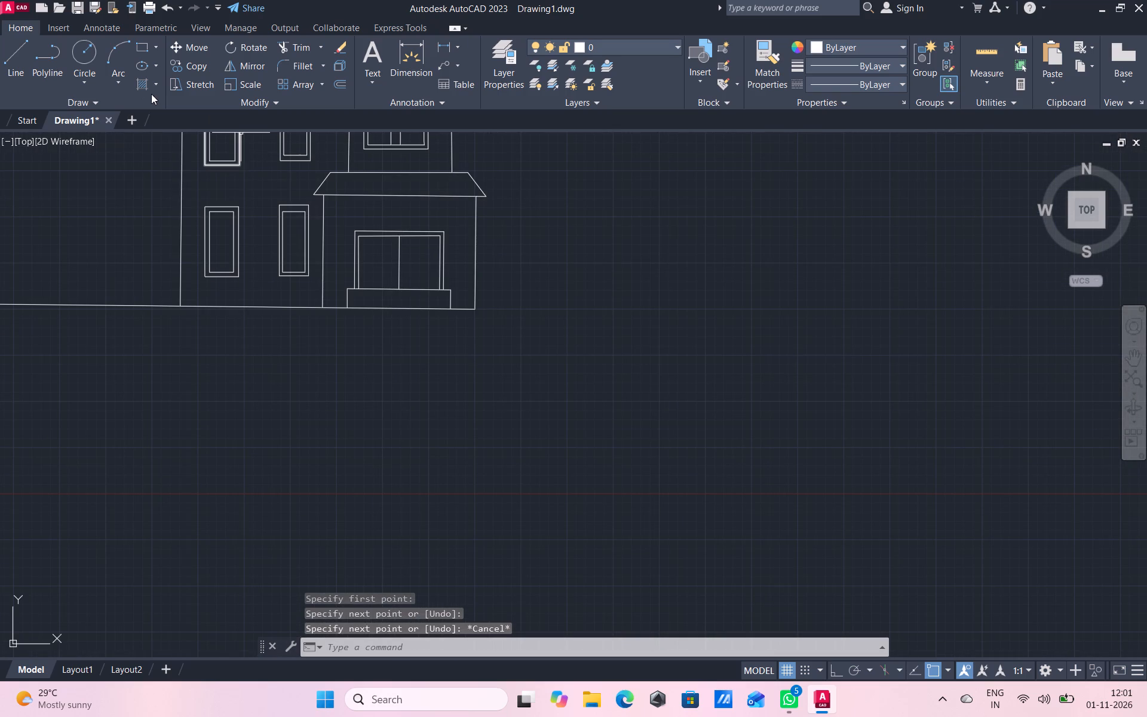
left_click(82, 60)
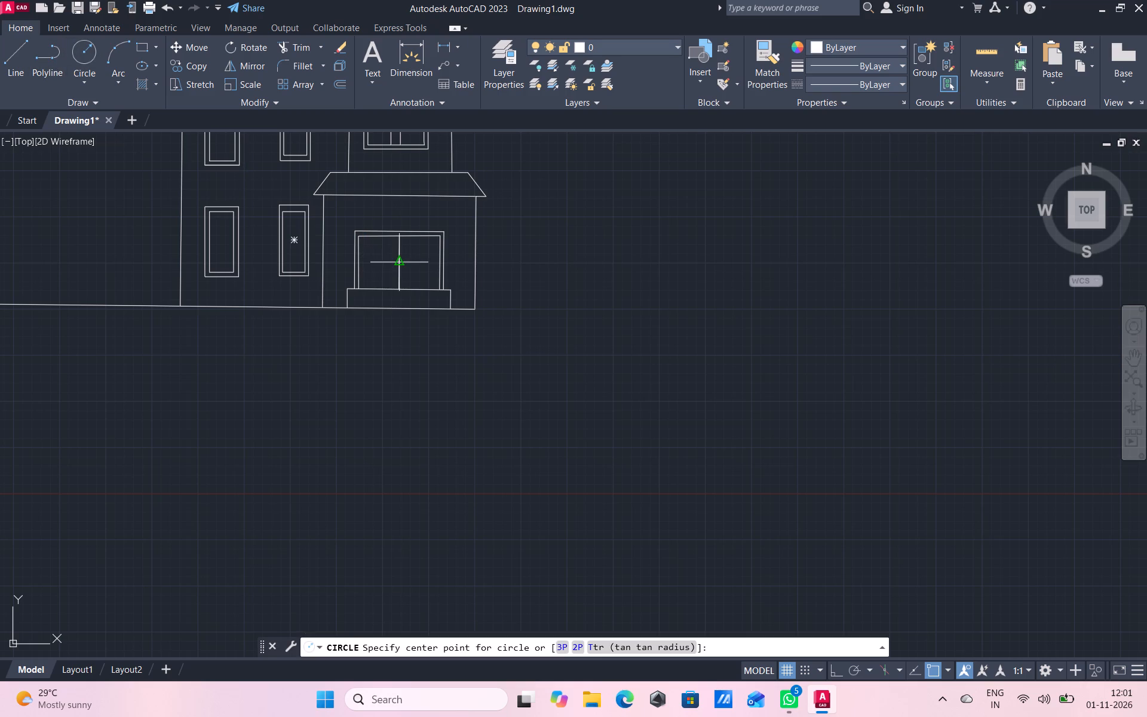
left_click(390, 263)
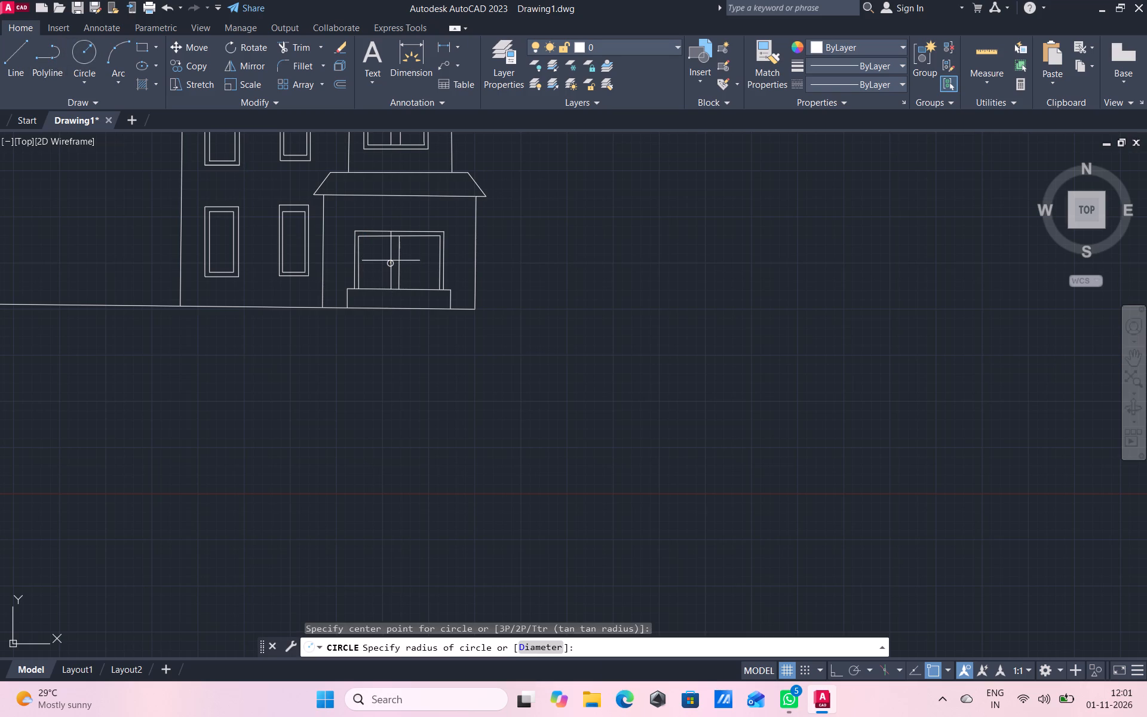
left_click(391, 261)
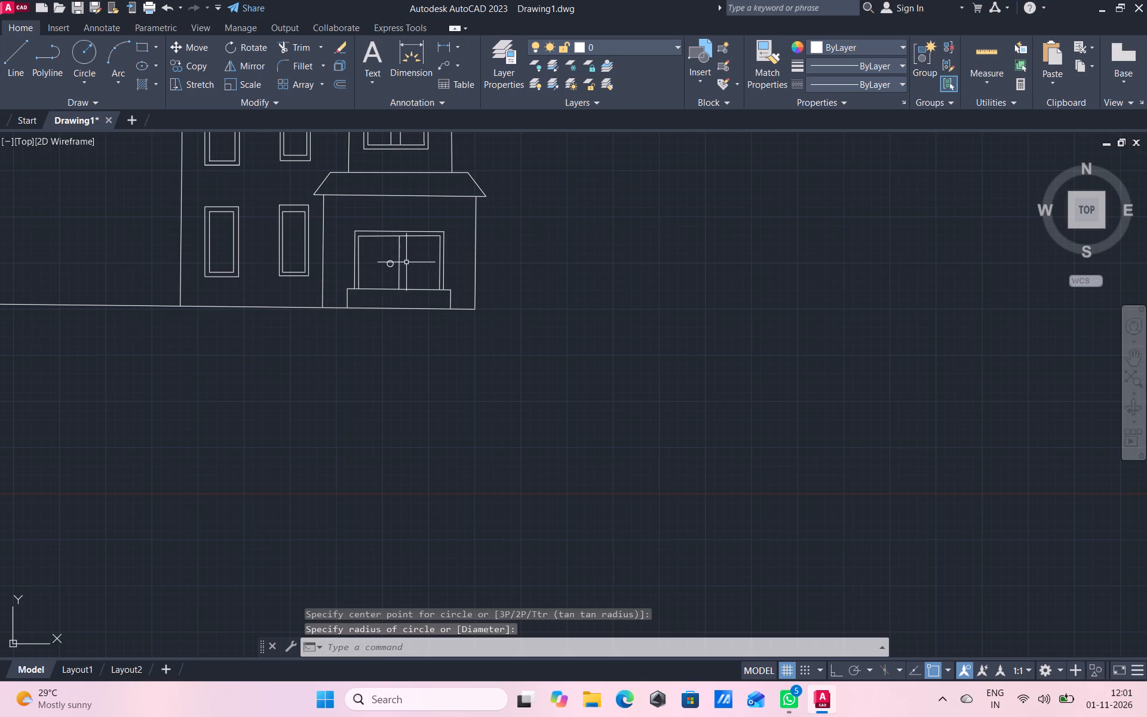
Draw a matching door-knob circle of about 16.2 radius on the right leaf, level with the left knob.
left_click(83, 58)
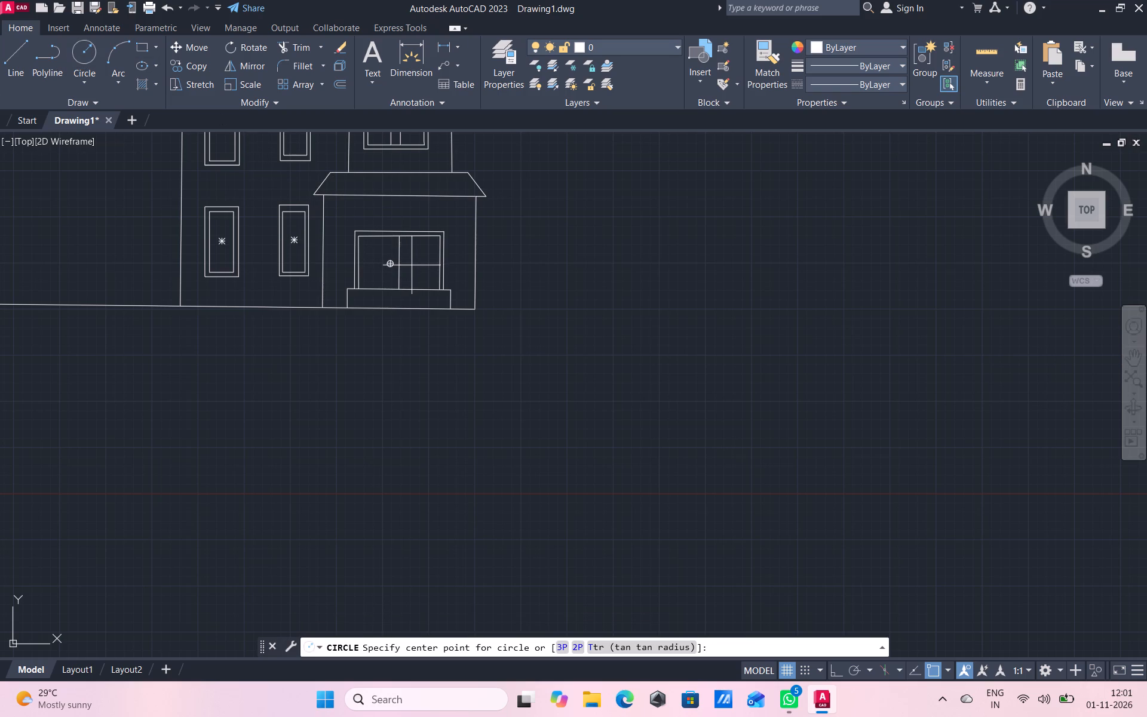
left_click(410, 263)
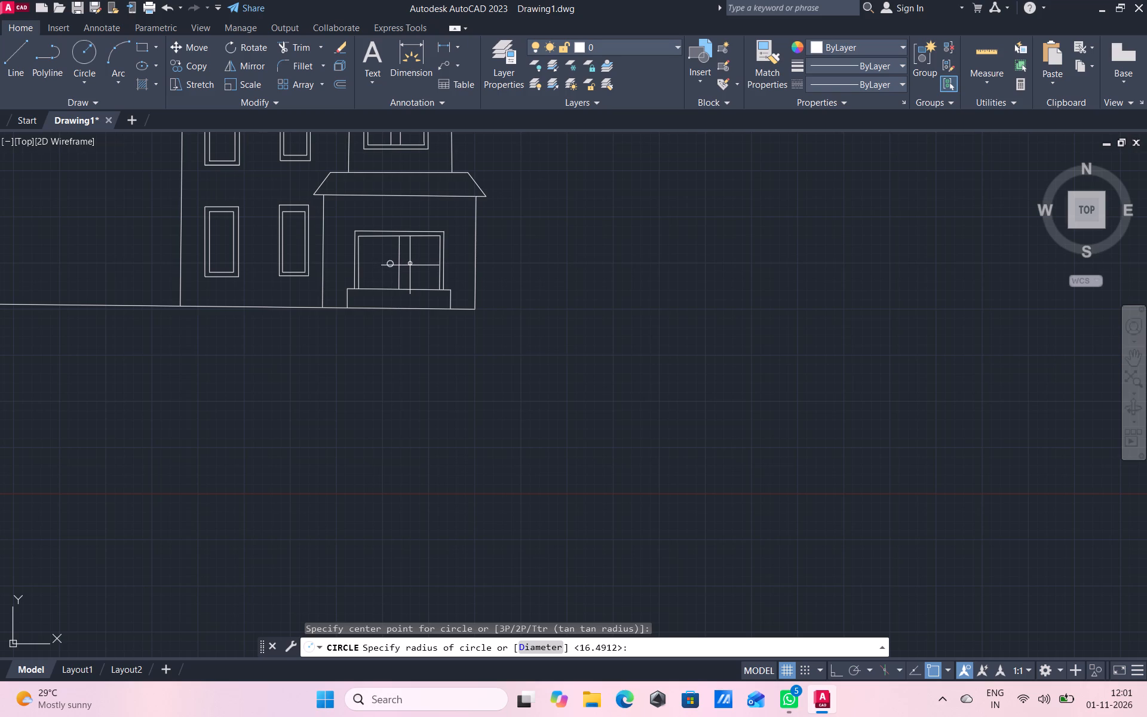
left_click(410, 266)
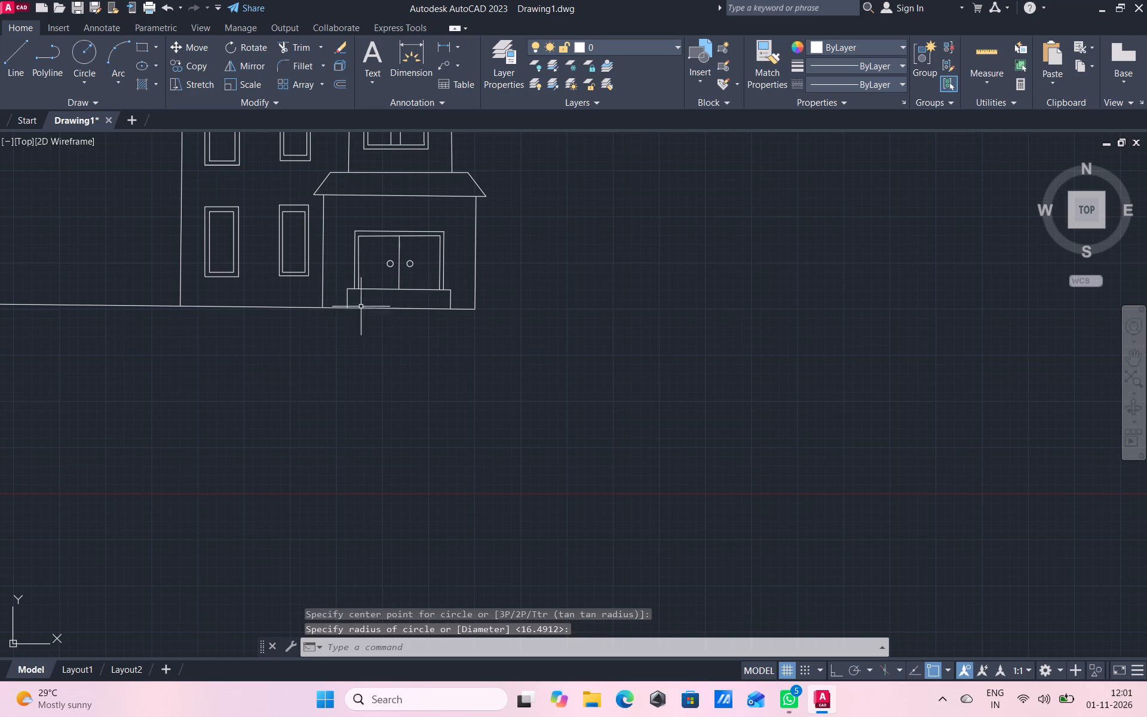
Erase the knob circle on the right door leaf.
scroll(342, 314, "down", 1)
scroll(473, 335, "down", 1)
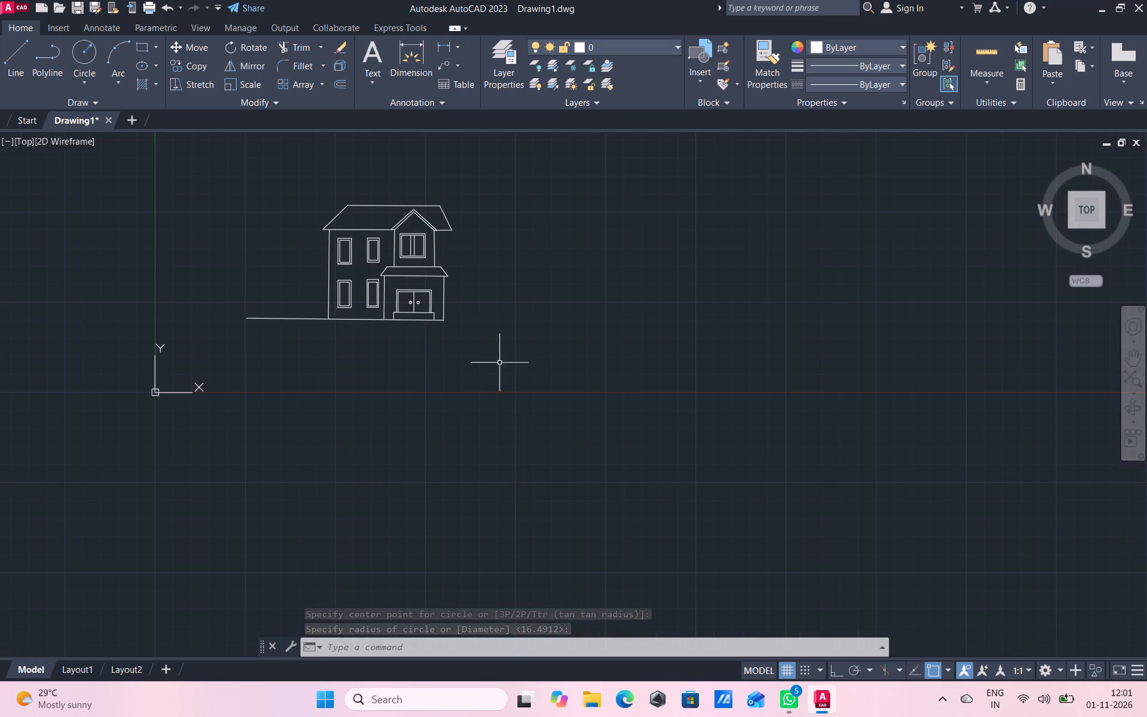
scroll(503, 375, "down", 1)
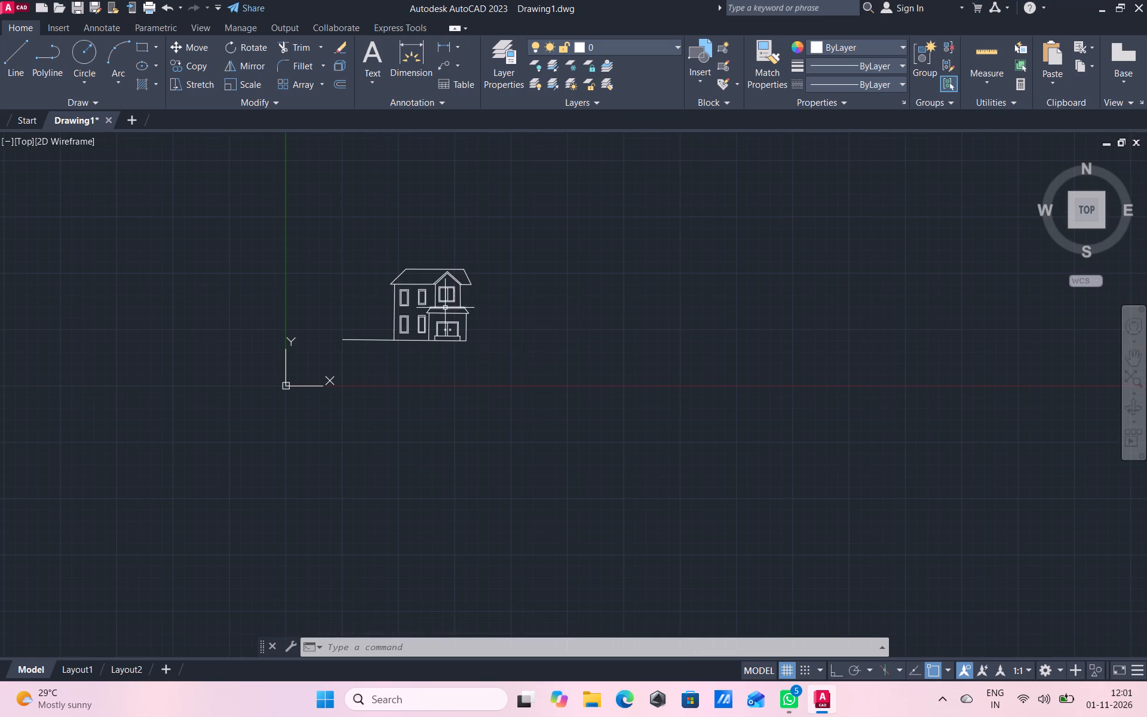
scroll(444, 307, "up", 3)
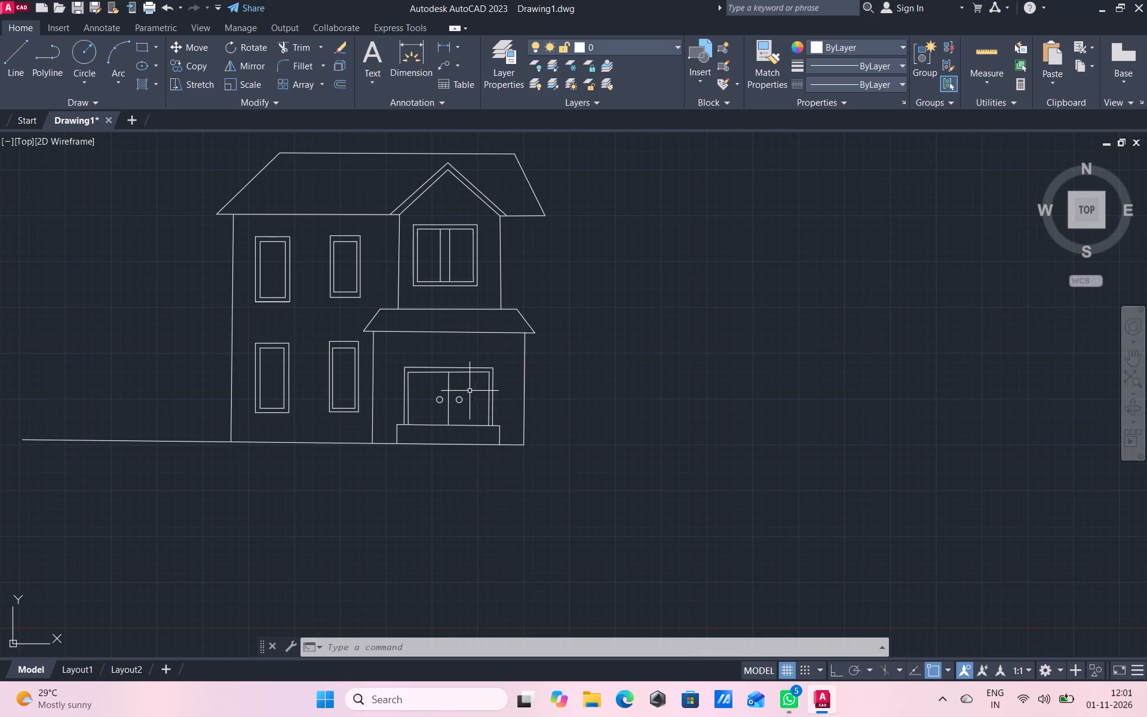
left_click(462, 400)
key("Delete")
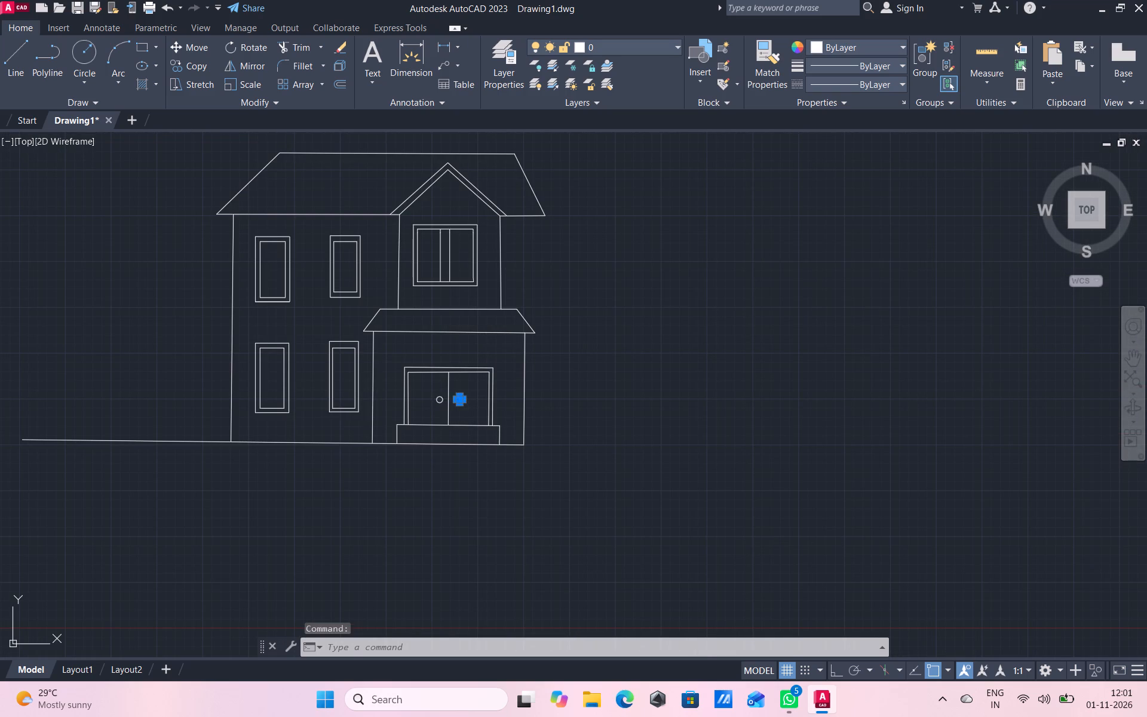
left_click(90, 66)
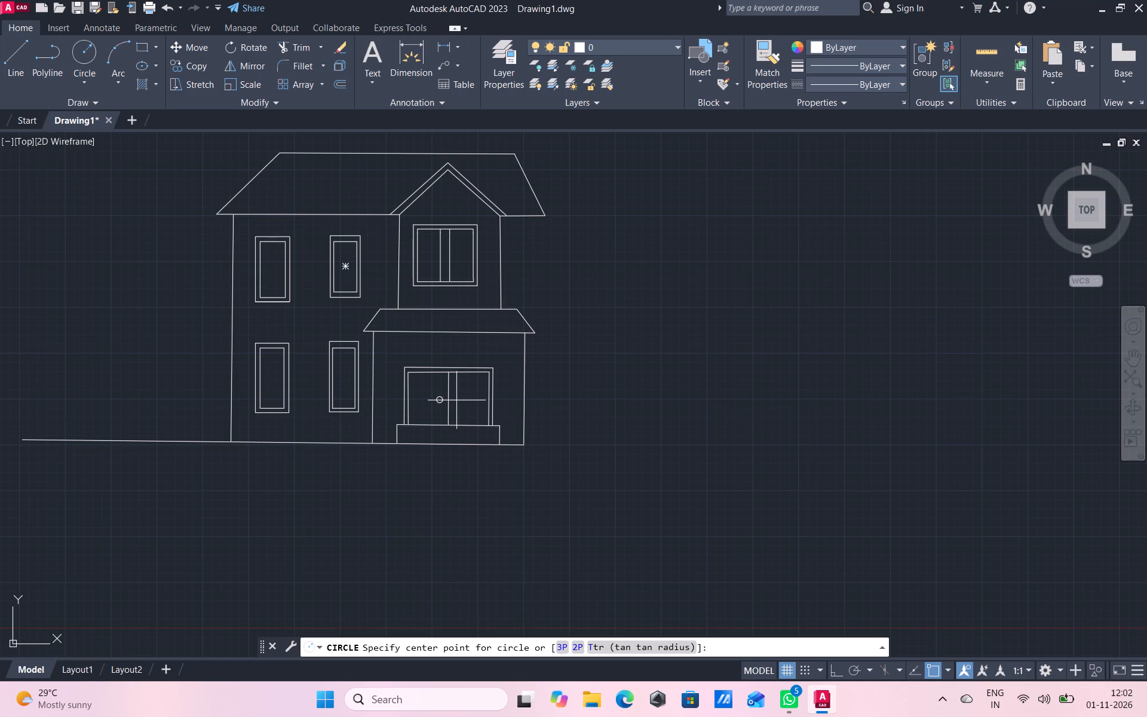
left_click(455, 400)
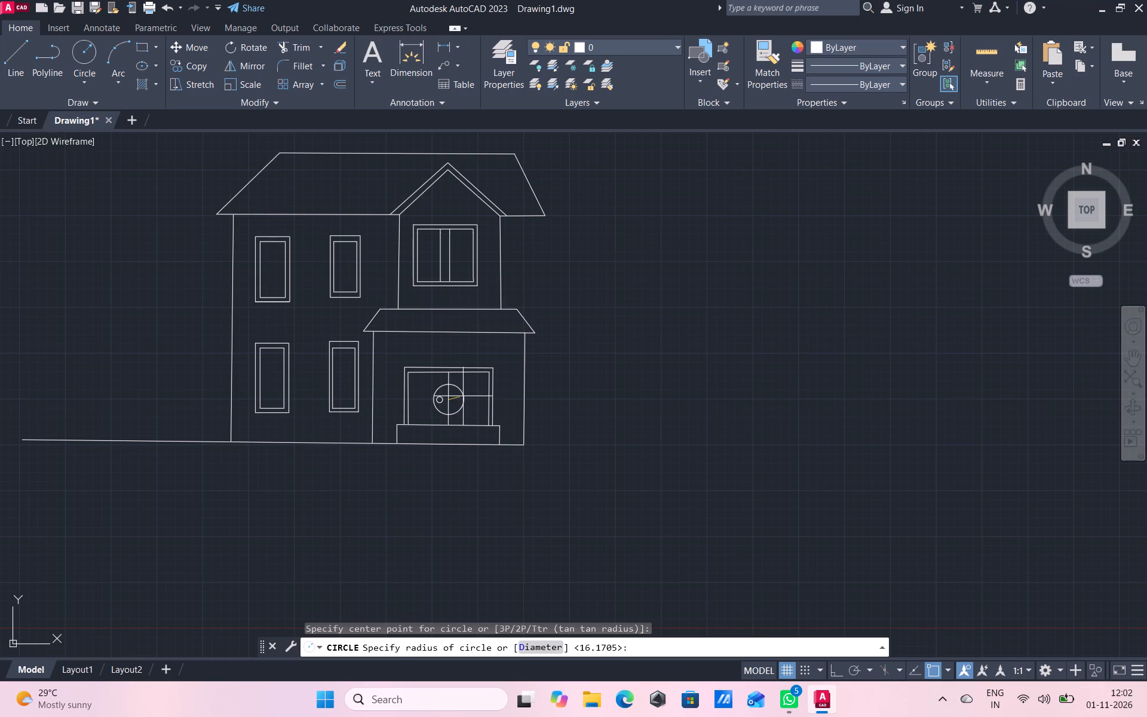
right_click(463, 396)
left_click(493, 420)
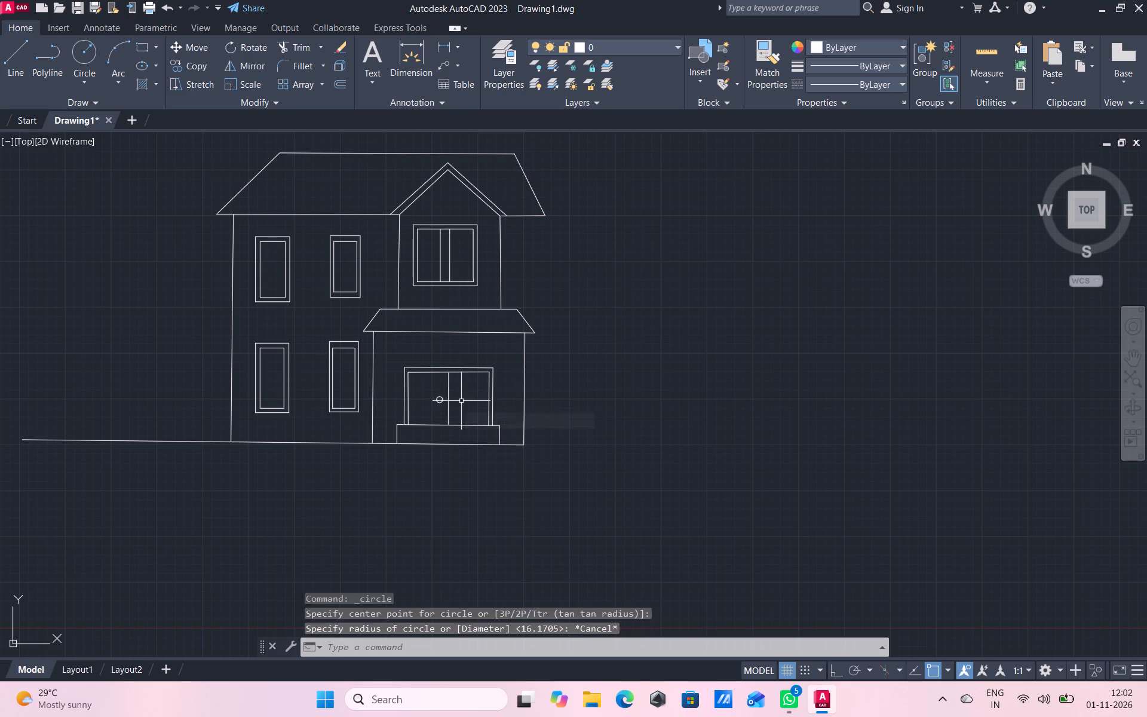
Redraw the right leaf's knob with a Center, Diameter circle, level with the left knob and close to the centre line.
left_click(86, 75)
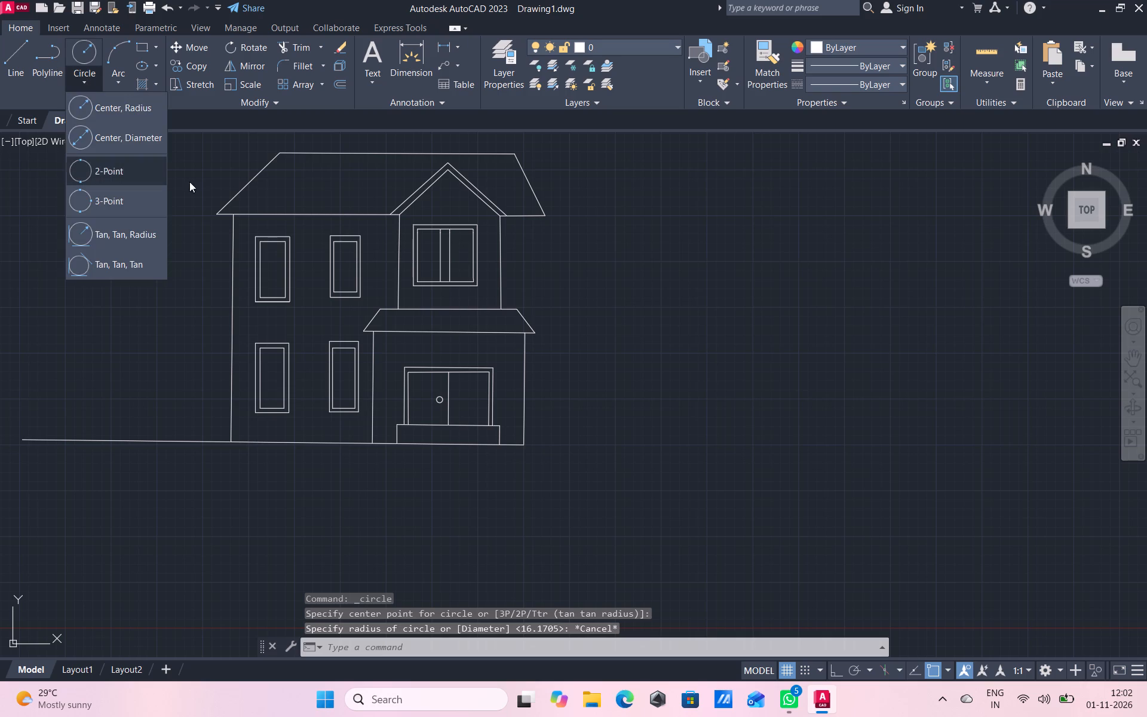
left_click(100, 131)
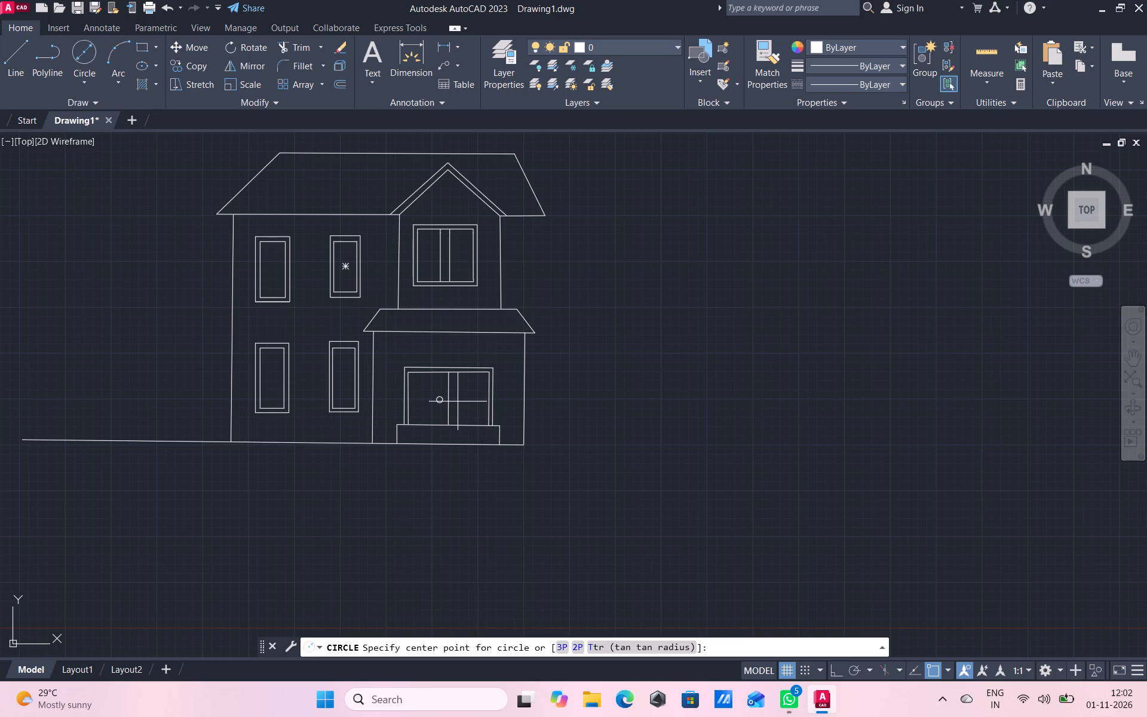
left_click(458, 400)
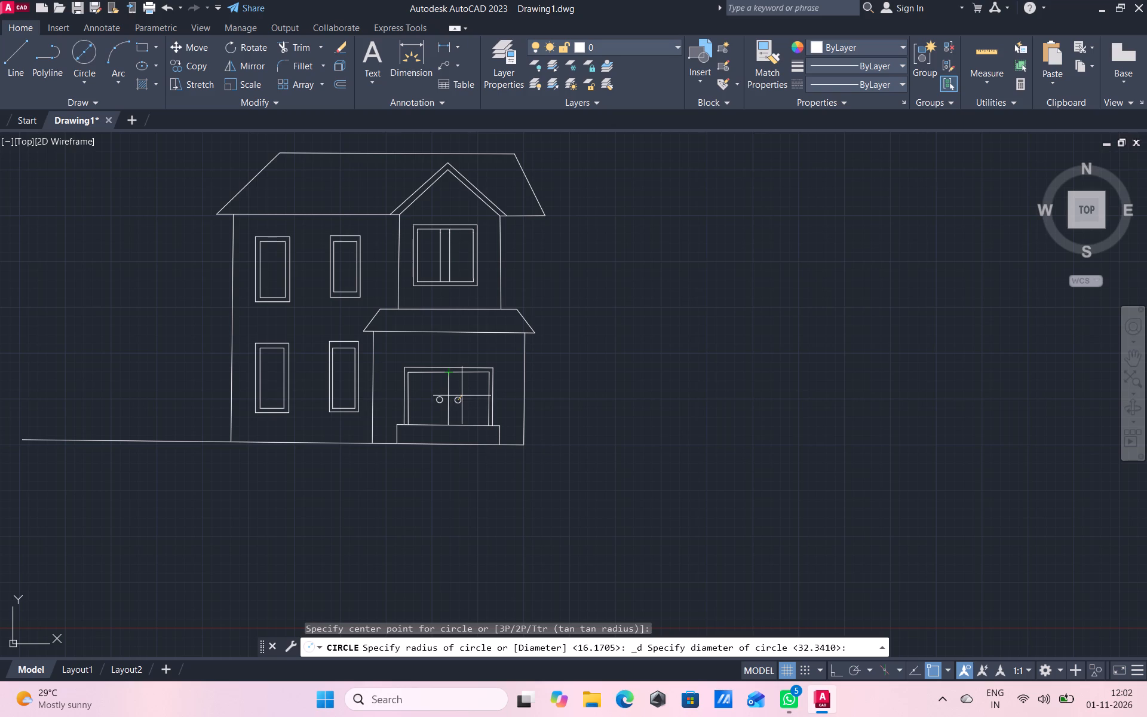
left_click(459, 394)
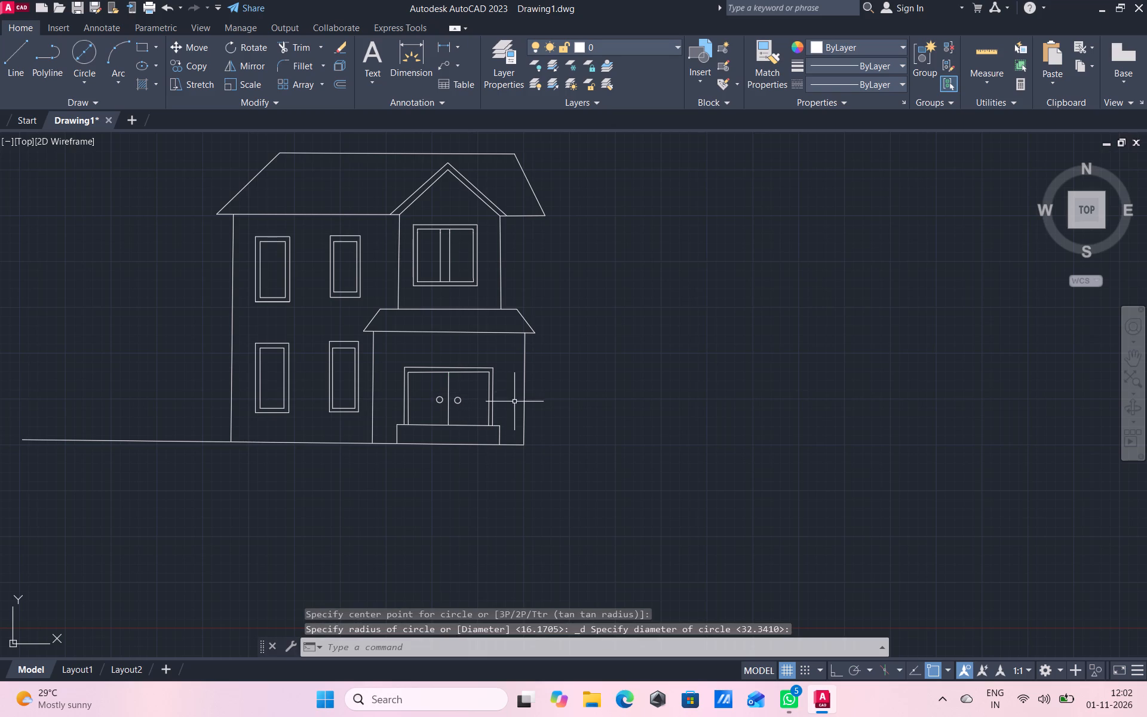
Draw the garage outline beside the house: an outer wall up from the ground line and a flat top edge meeting the house's left wall.
scroll(433, 348, "down", 2)
scroll(306, 306, "up", 2)
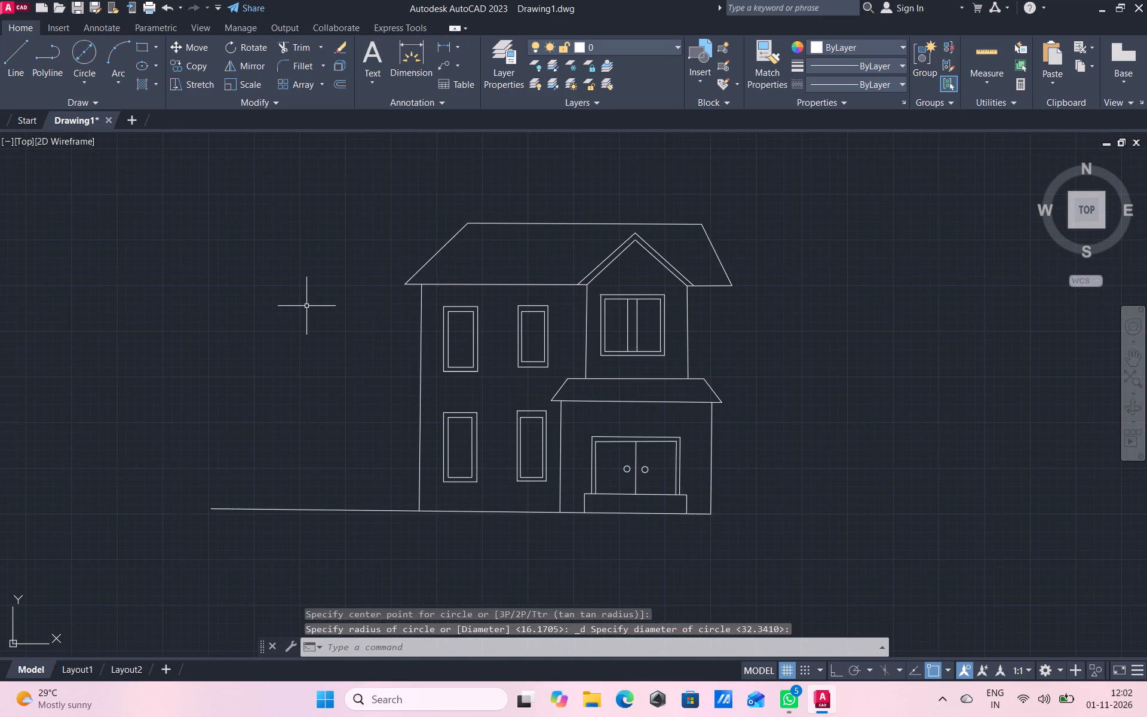
left_click(17, 78)
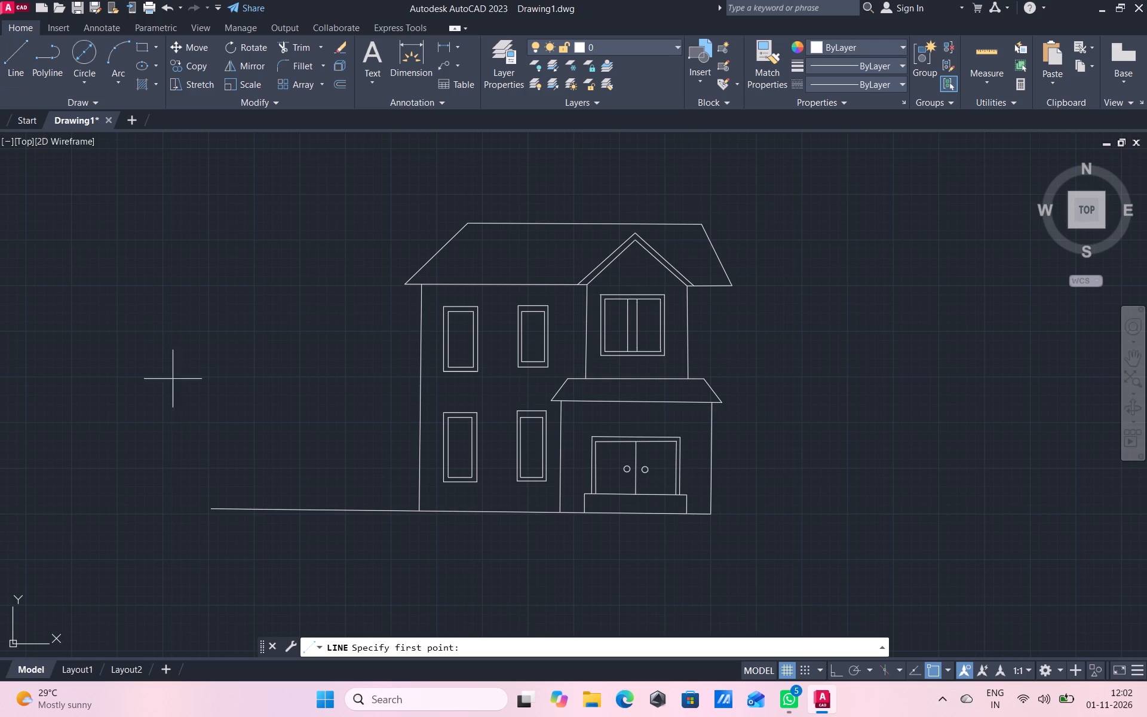
left_click(250, 508)
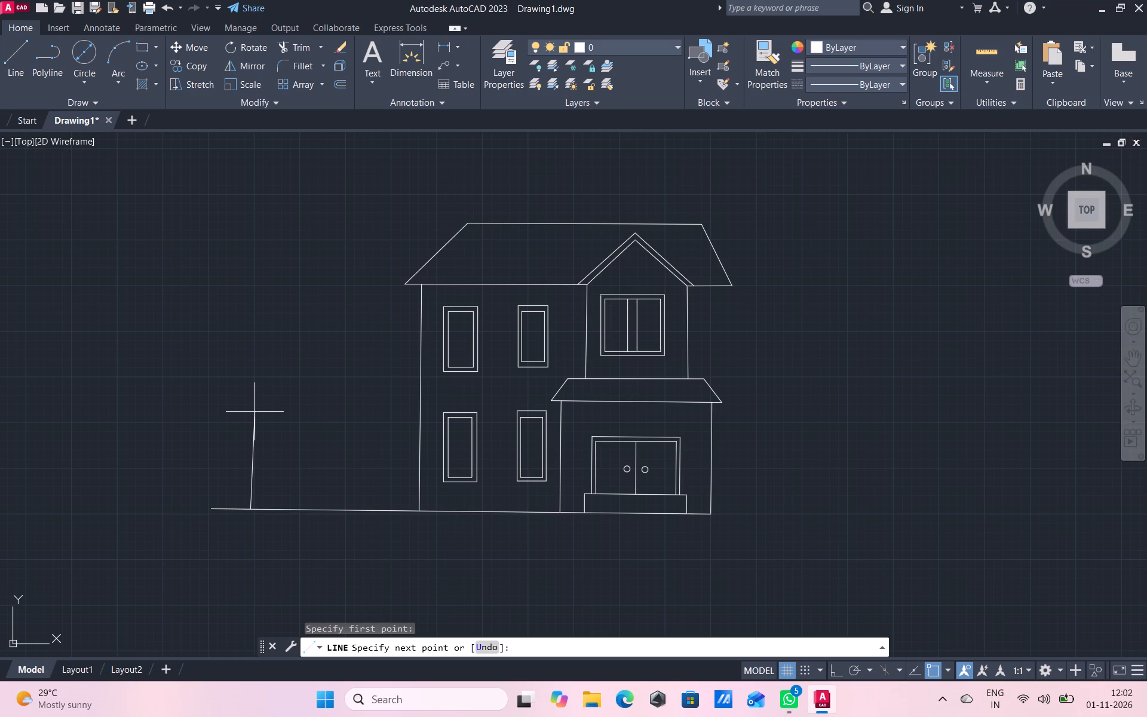
left_click(252, 412)
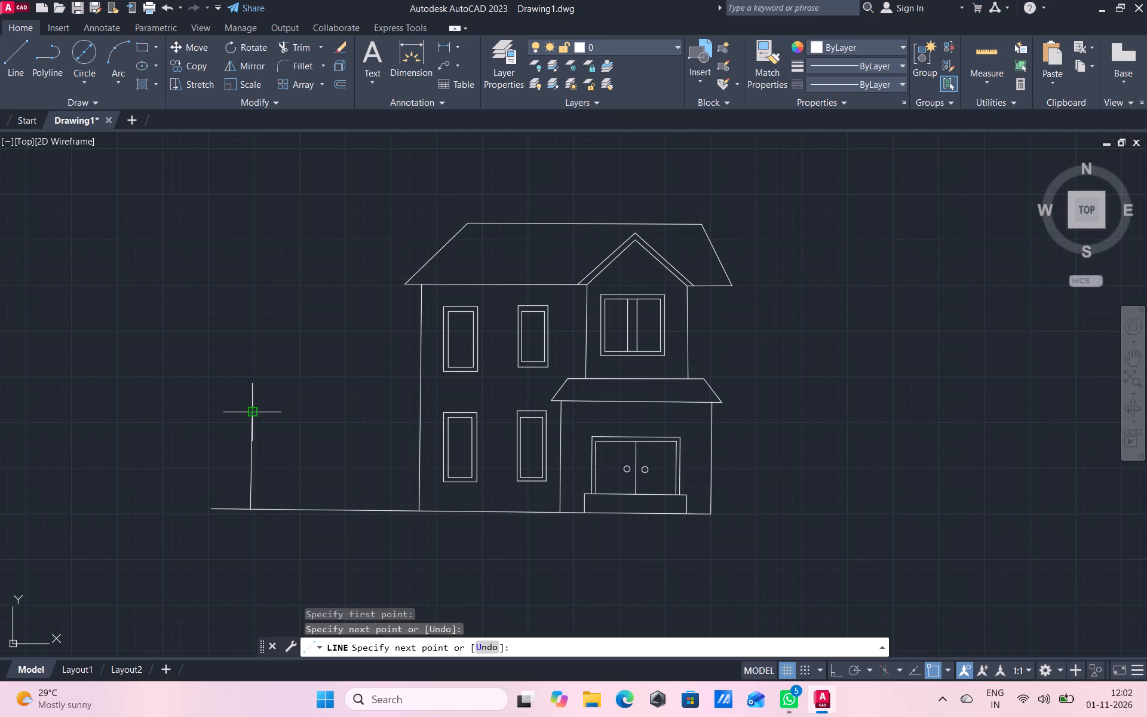
left_click(416, 416)
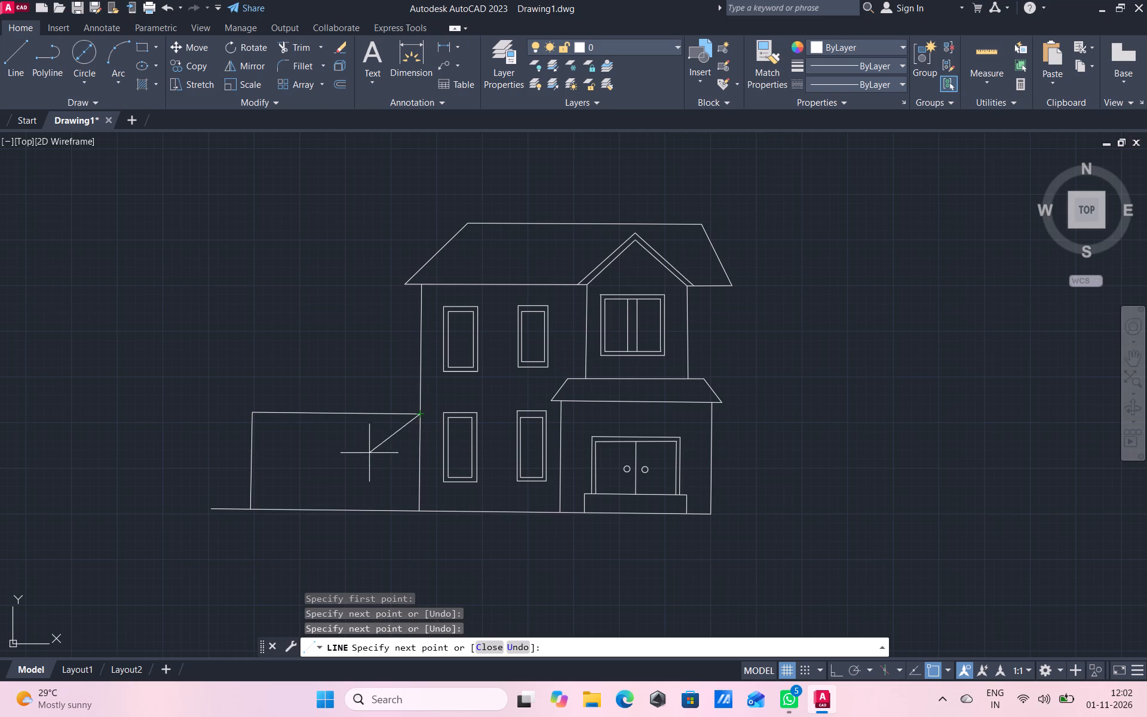
right_click(355, 461)
left_click(402, 491)
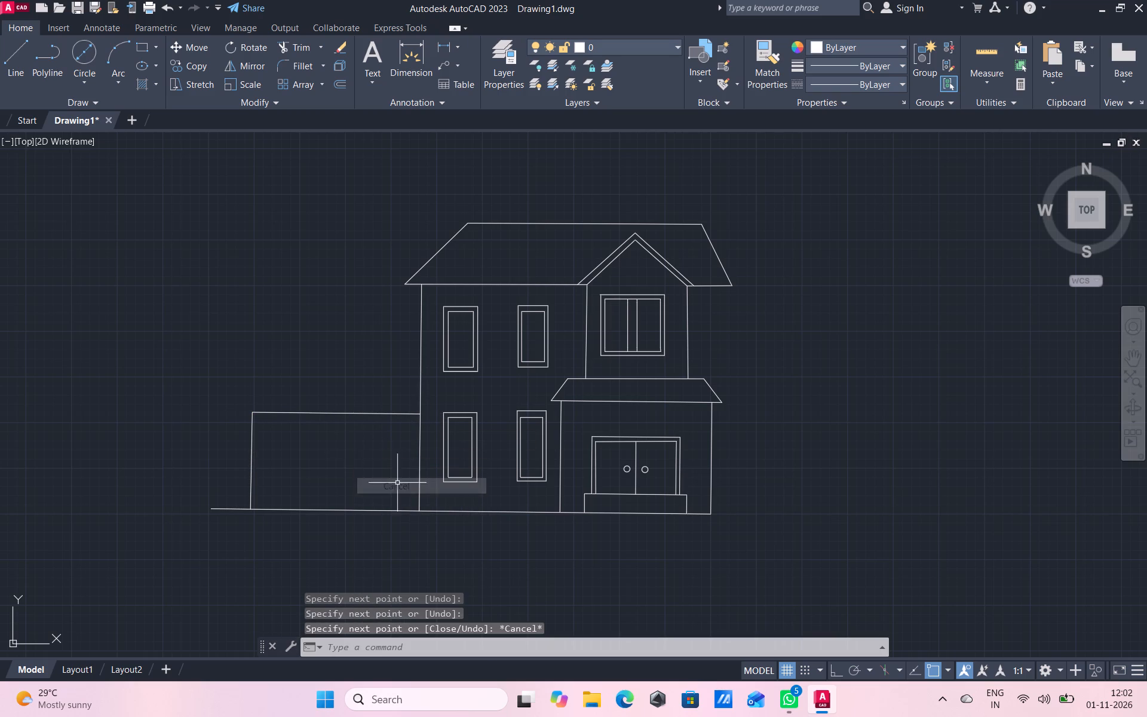
Draw the three-sided outer frame of the garage door inside the garage outline, with both sides standing on the ground line.
left_click(24, 72)
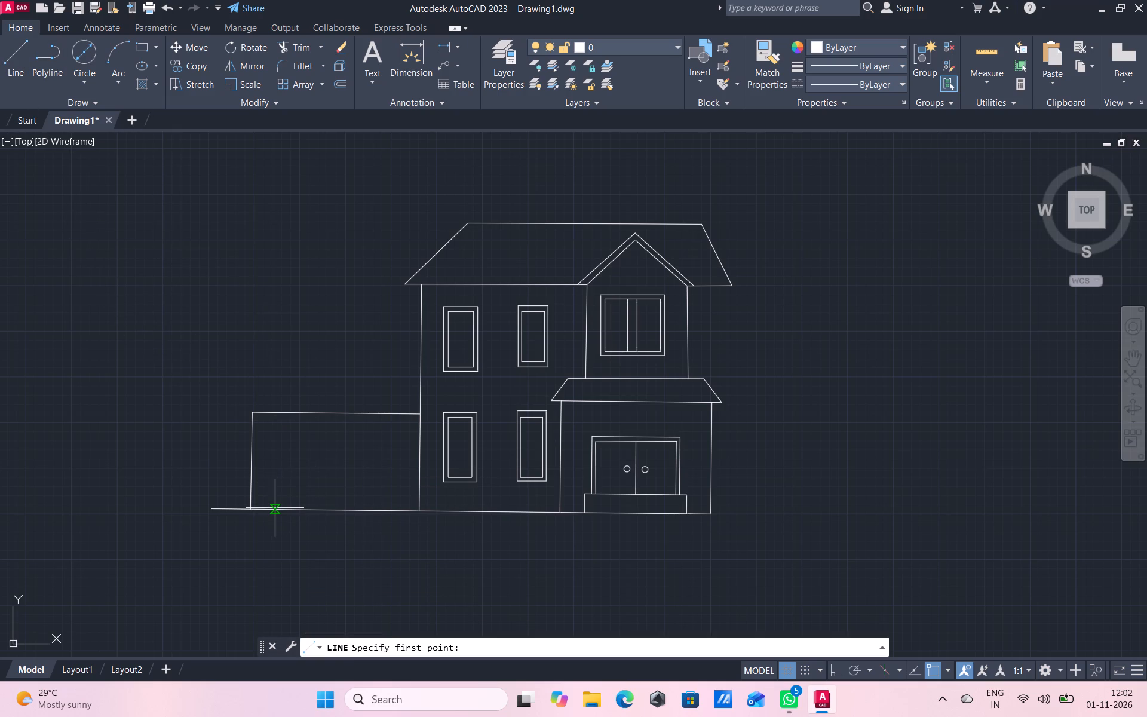
scroll(272, 508, "up", 2)
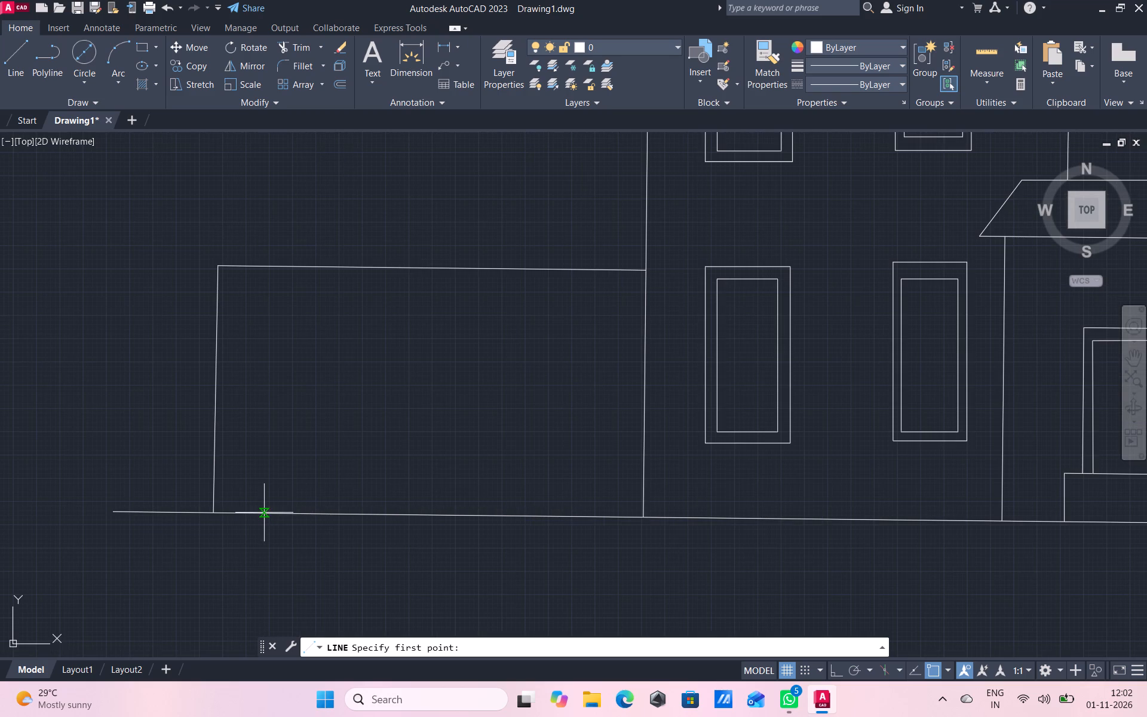
left_click(264, 513)
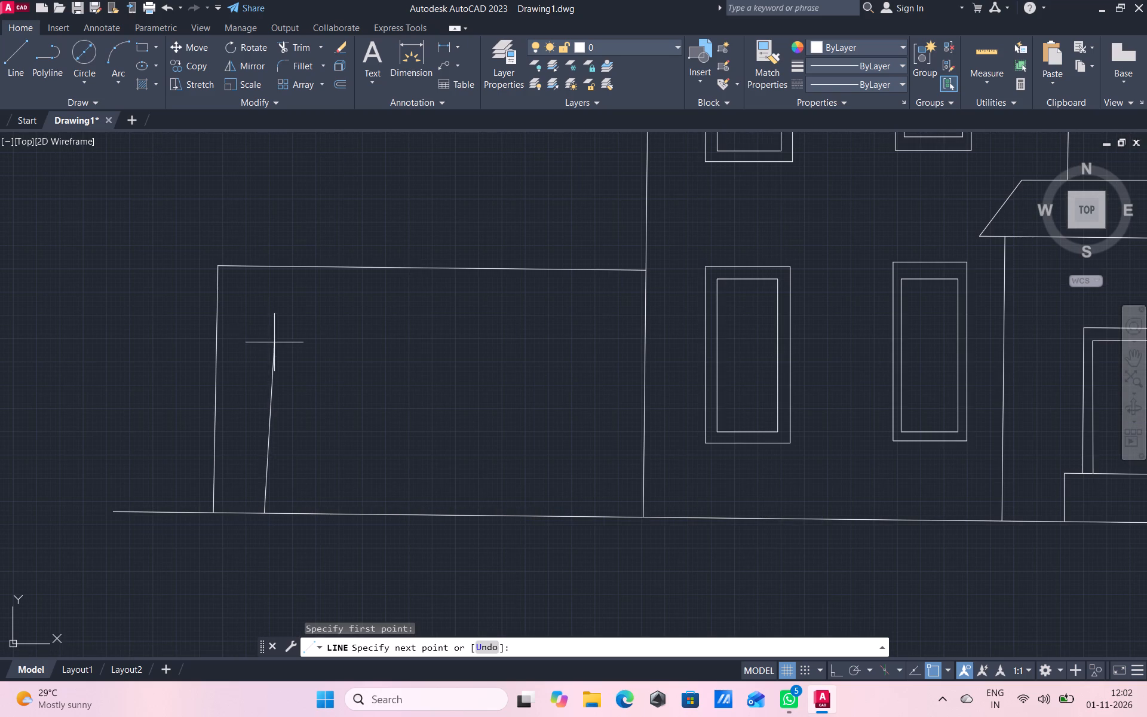
left_click(268, 312)
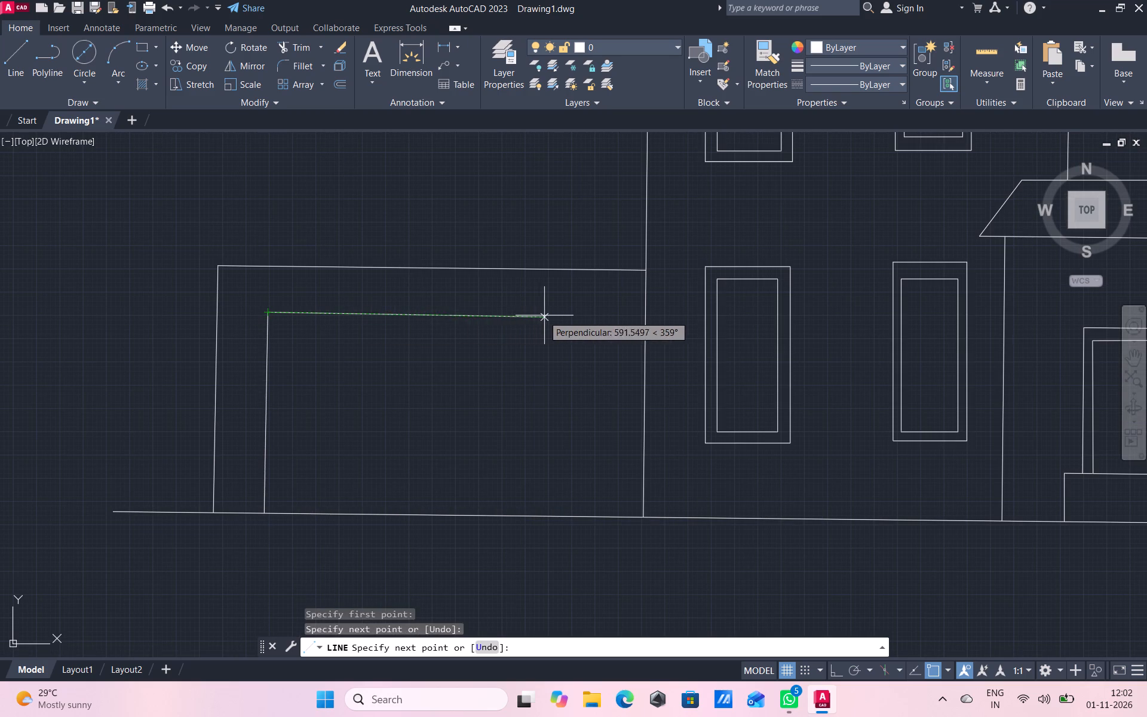
left_click(557, 315)
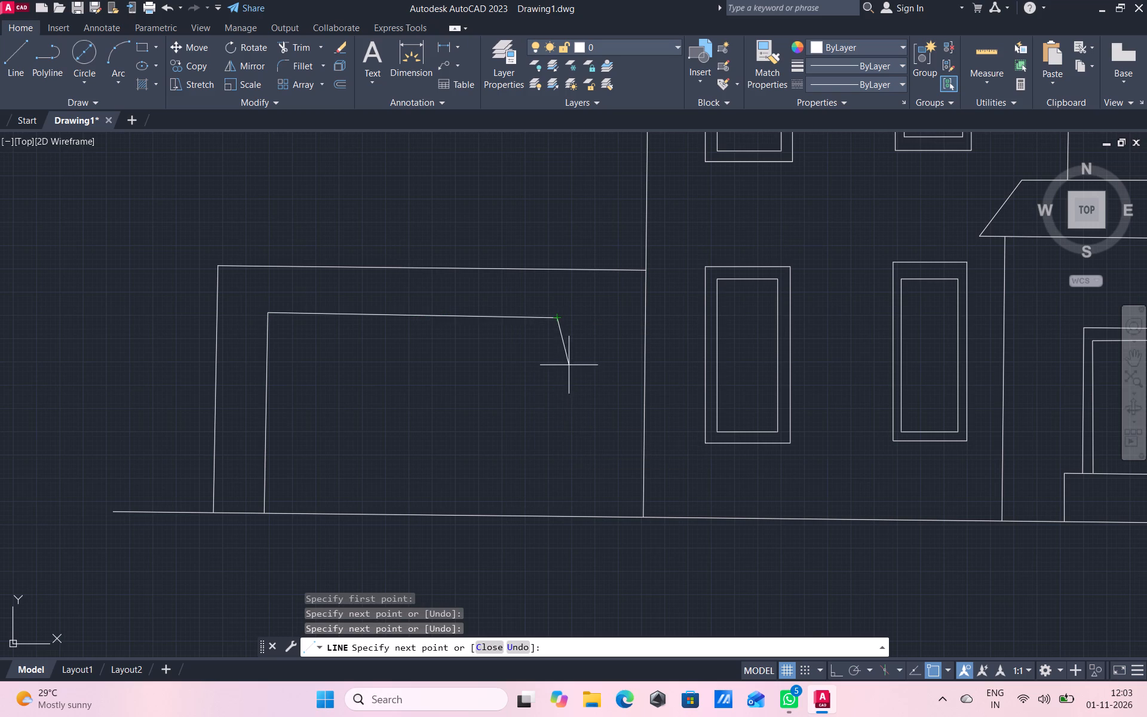
left_click(594, 319)
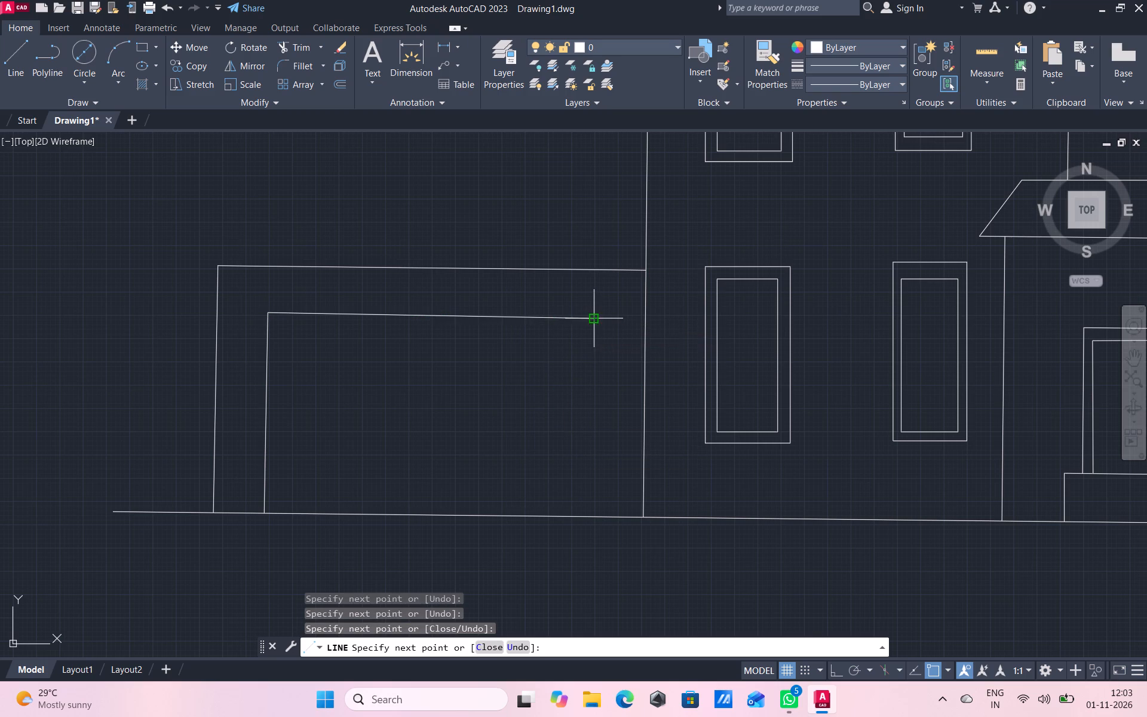
left_click(591, 510)
right_click(556, 480)
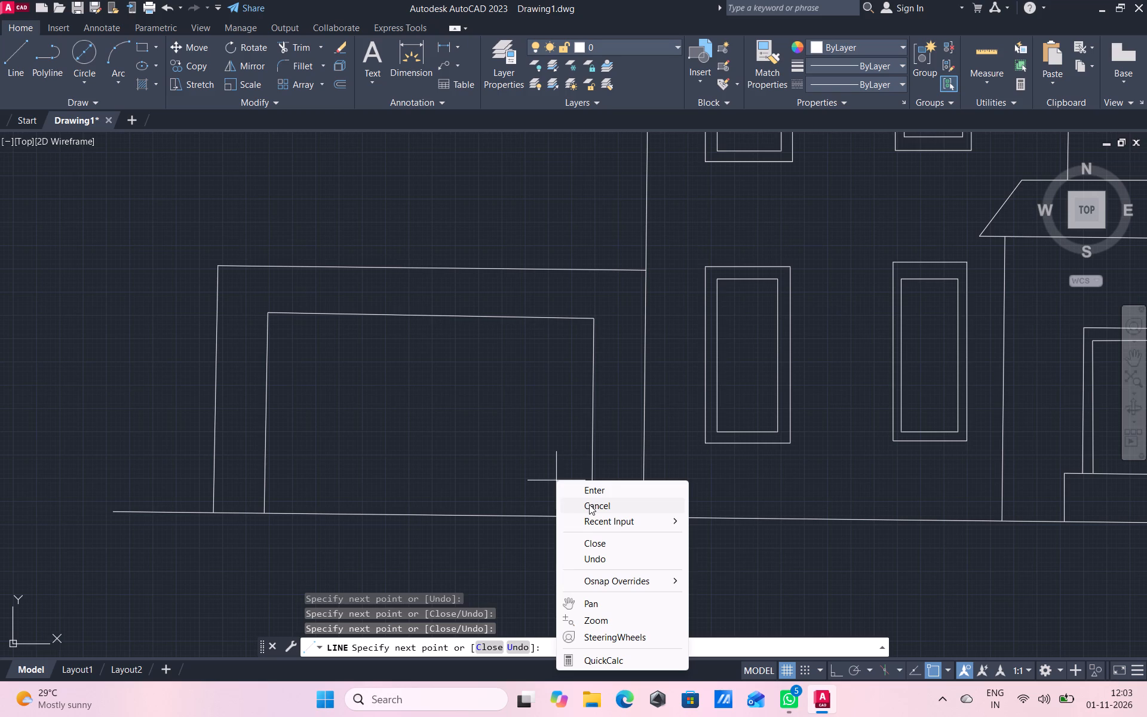
left_click(589, 504)
Draw the inner garage door frame just inside the outer one, about 656 wide, with both sides reaching the ground line.
left_click(22, 68)
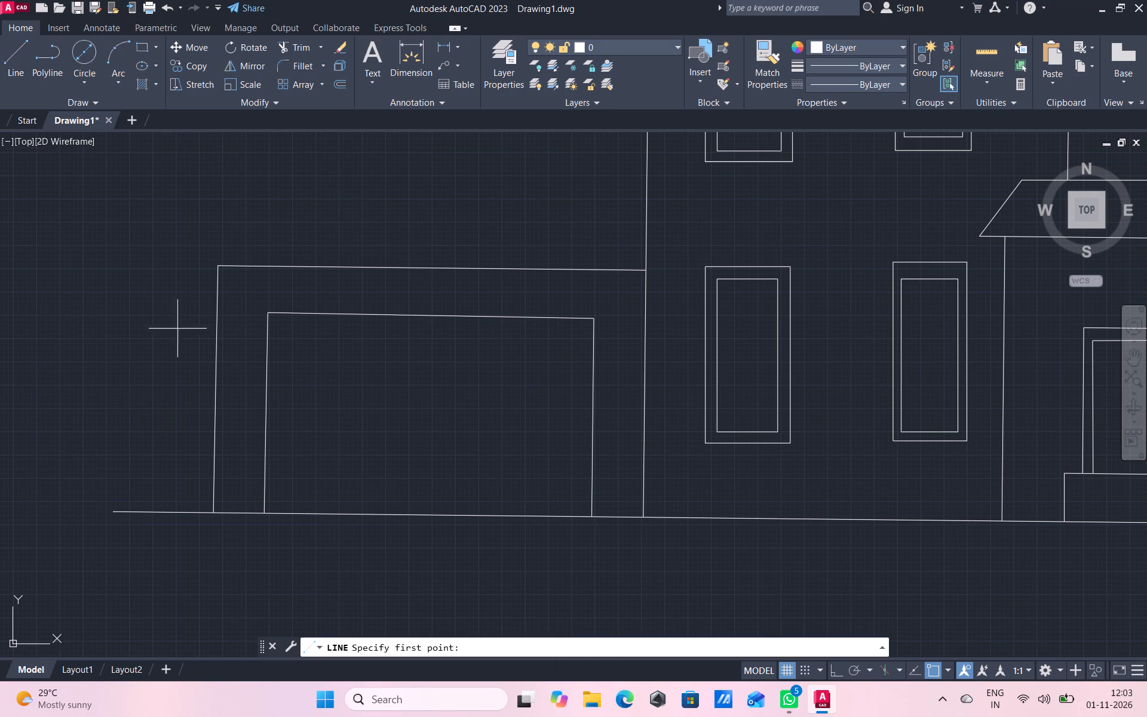
left_click(274, 513)
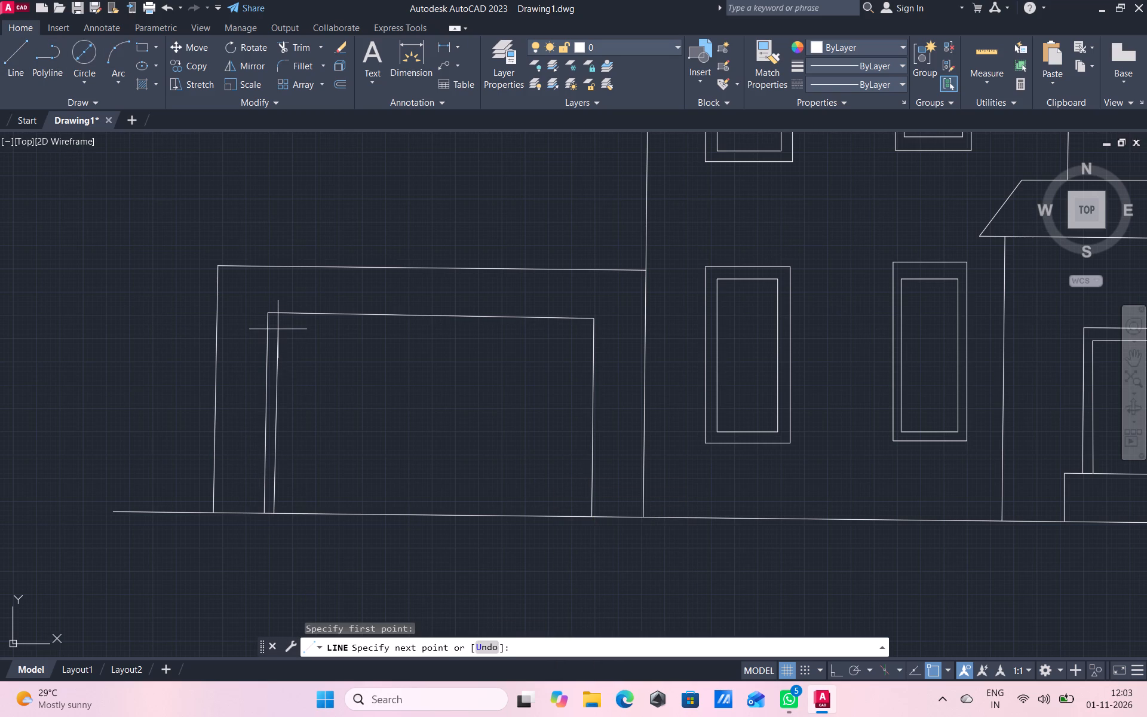
left_click(278, 323)
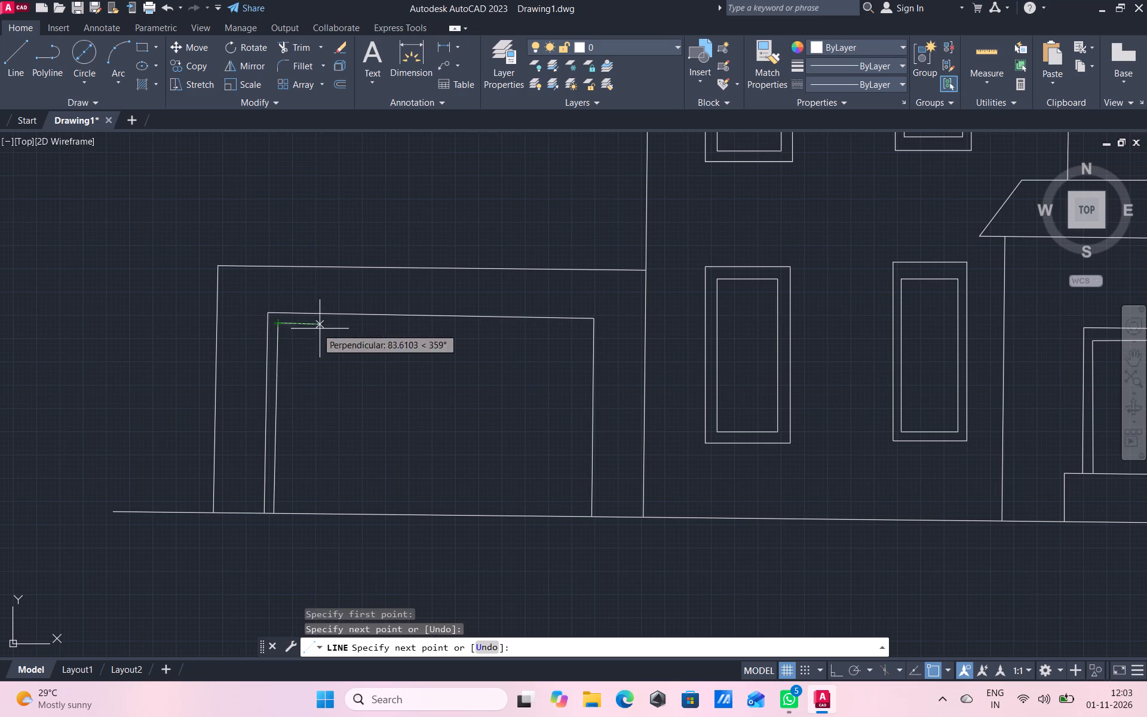
left_click(583, 326)
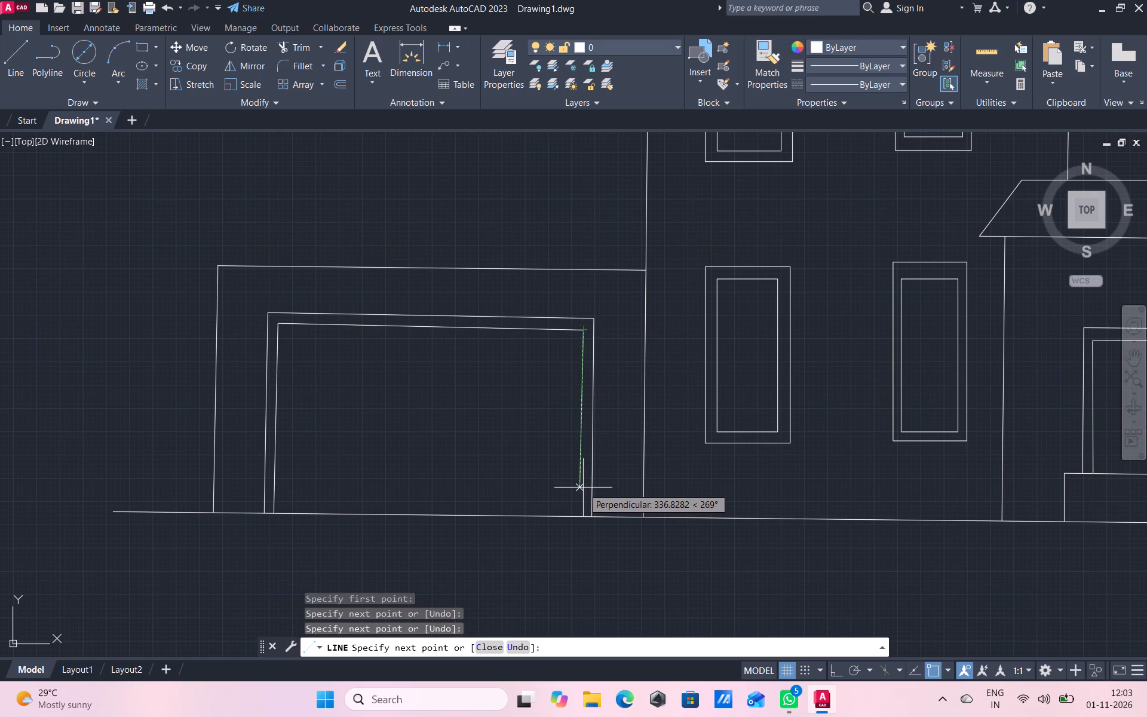
left_click(584, 513)
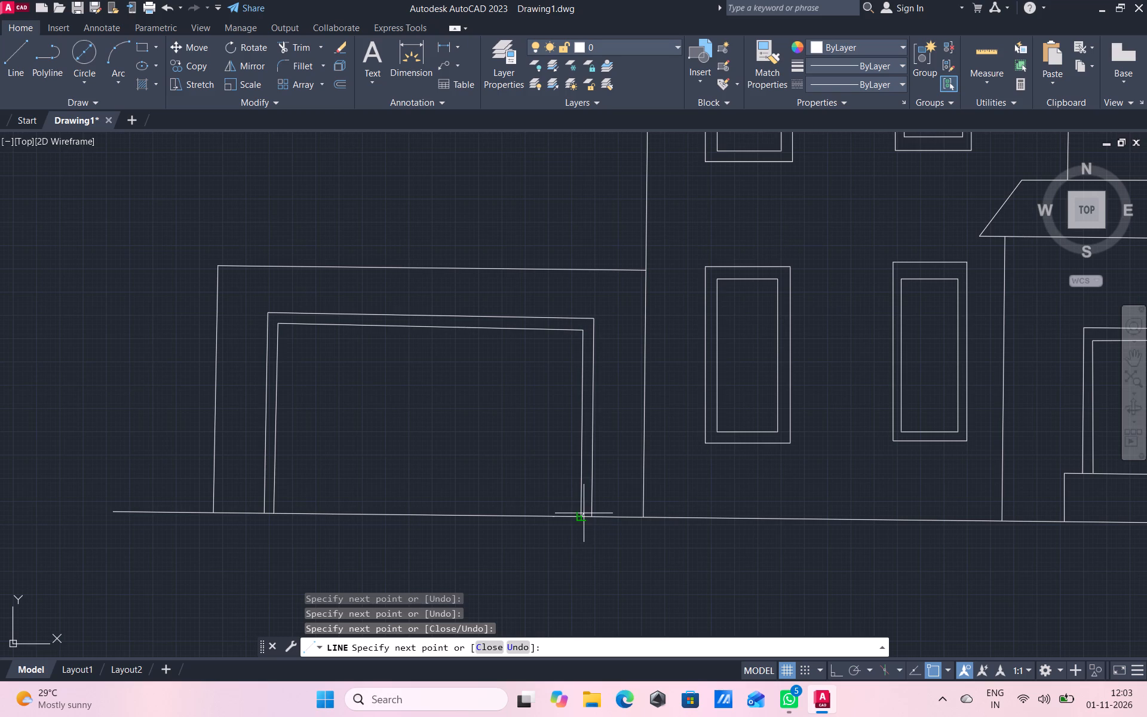
right_click(531, 520)
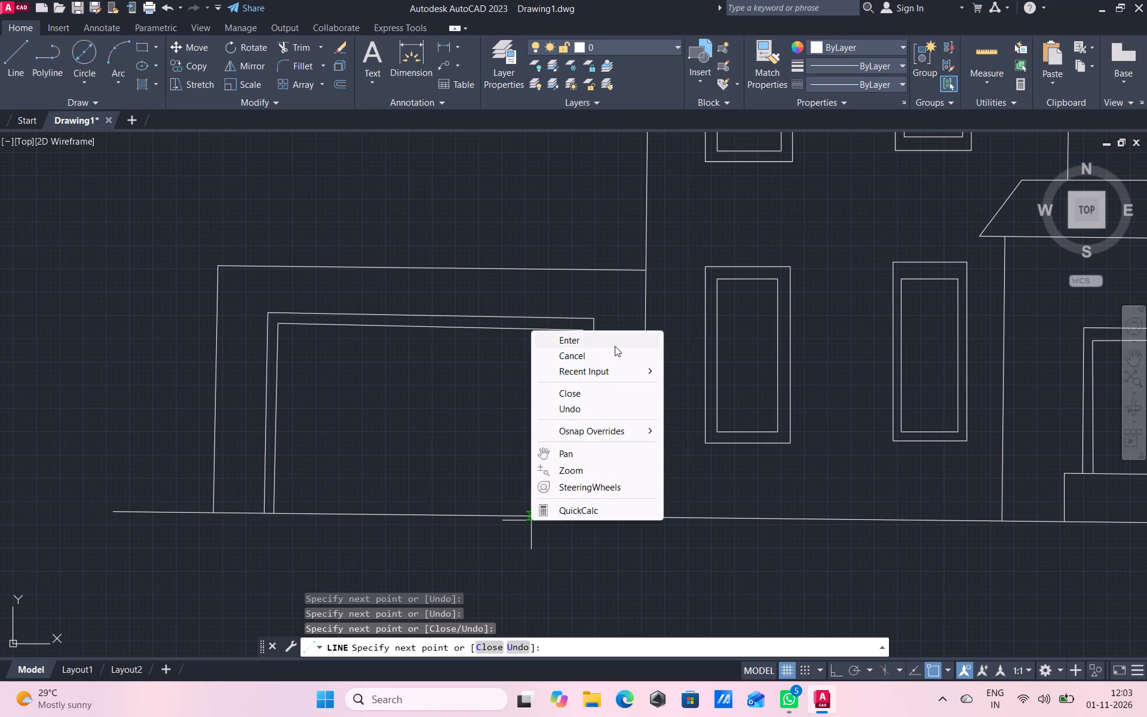
left_click(614, 350)
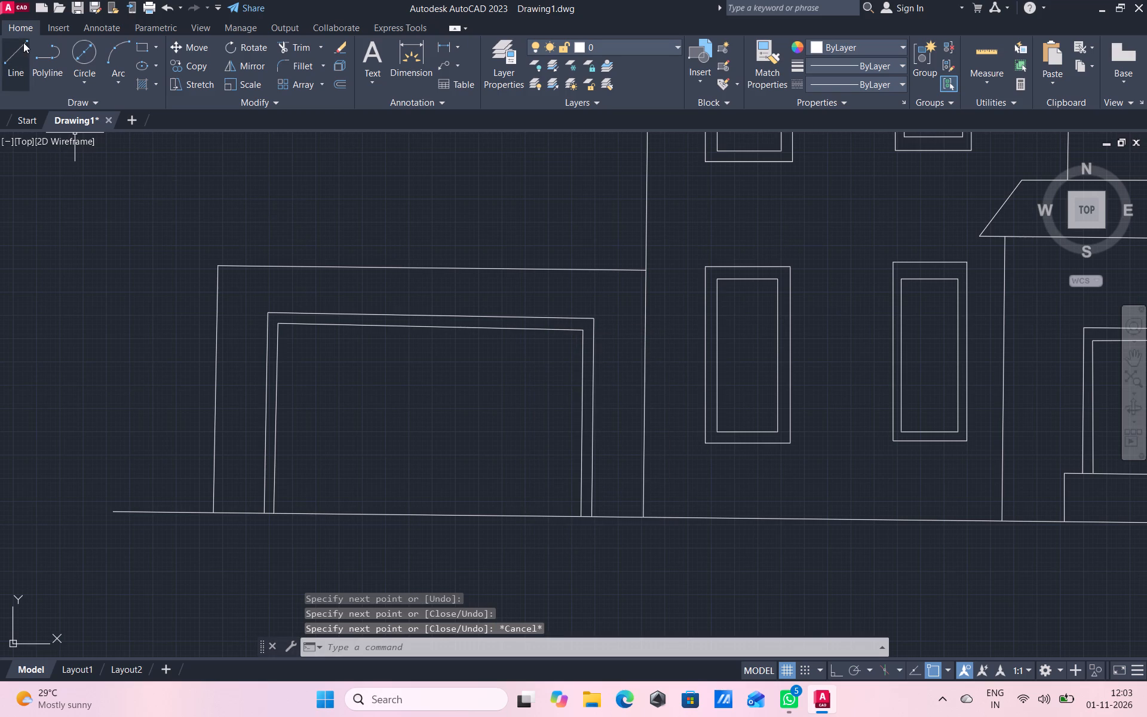
Draw two horizontal panel lines, one below the other, across the upper part of the garage door between the inner frame sides.
left_click(23, 42)
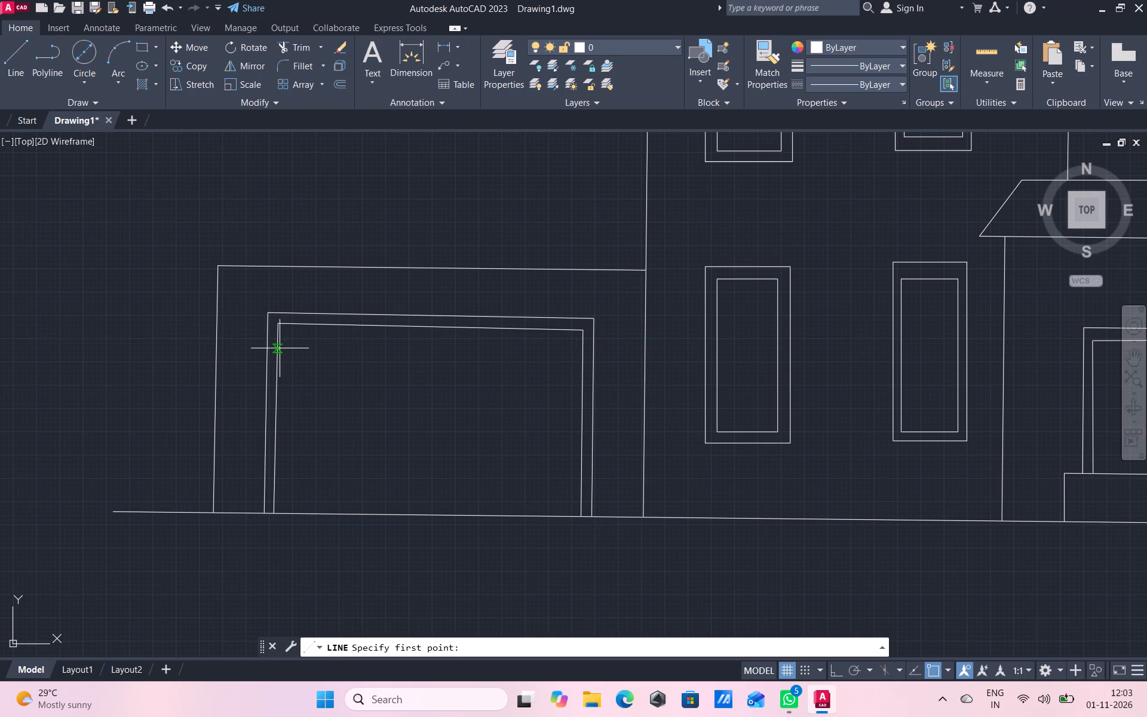
left_click(280, 348)
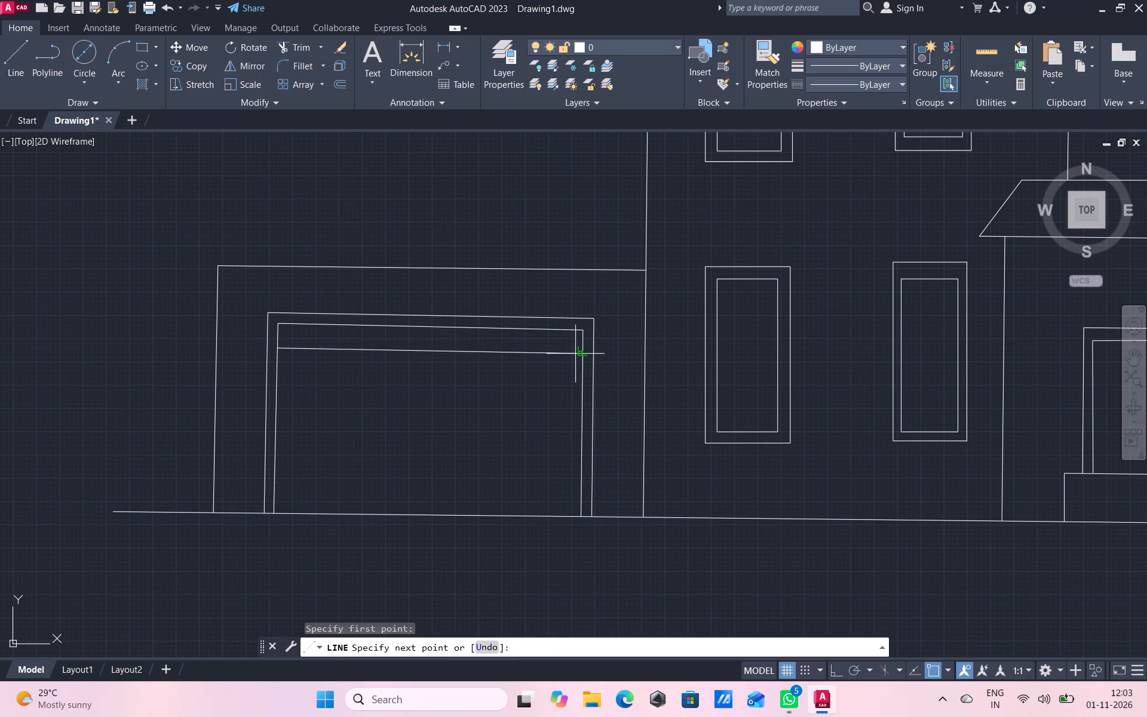
left_click(582, 356)
right_click(528, 391)
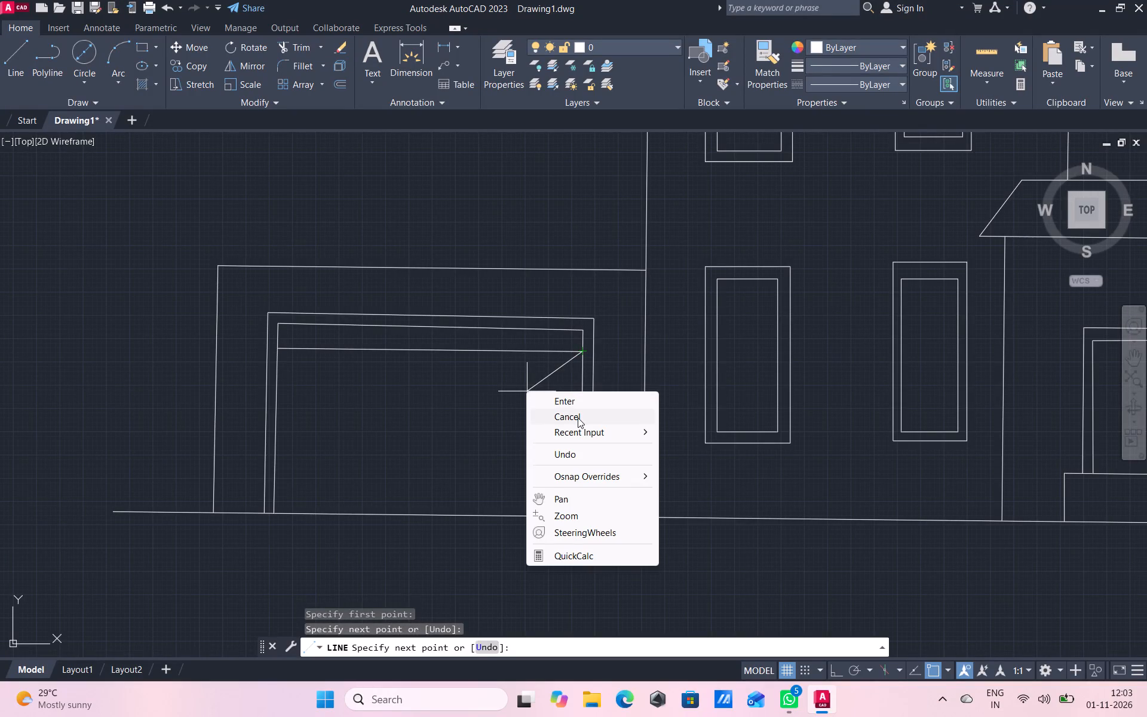
left_click(578, 418)
left_click(6, 49)
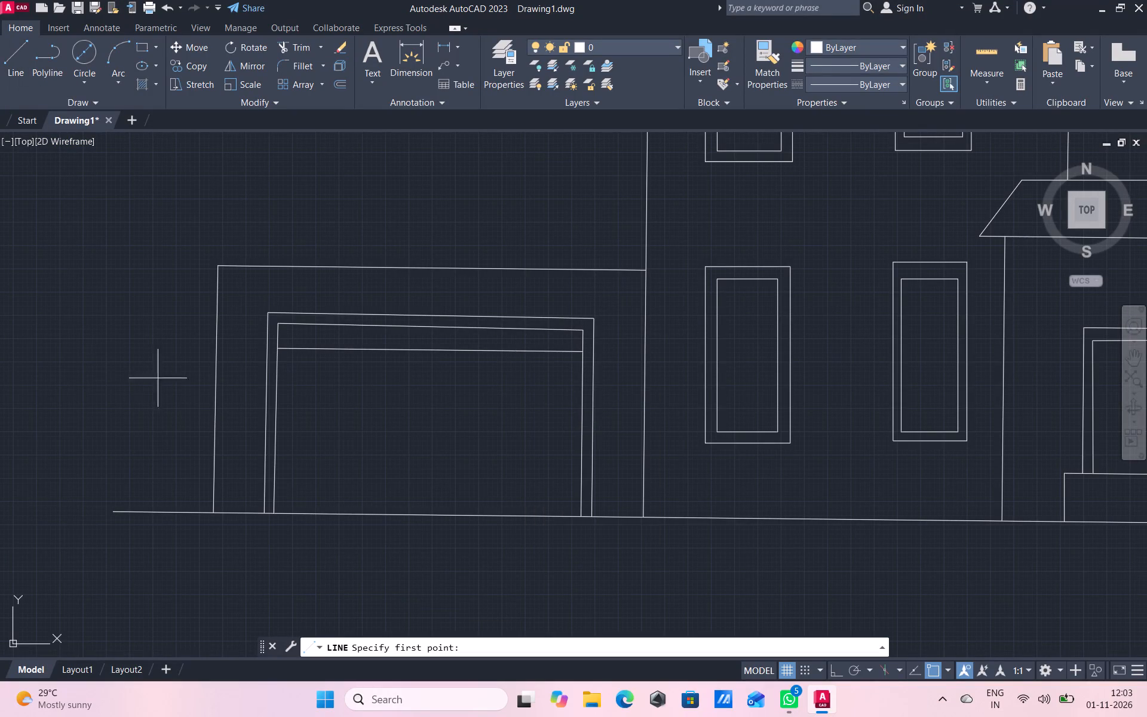
left_click(278, 373)
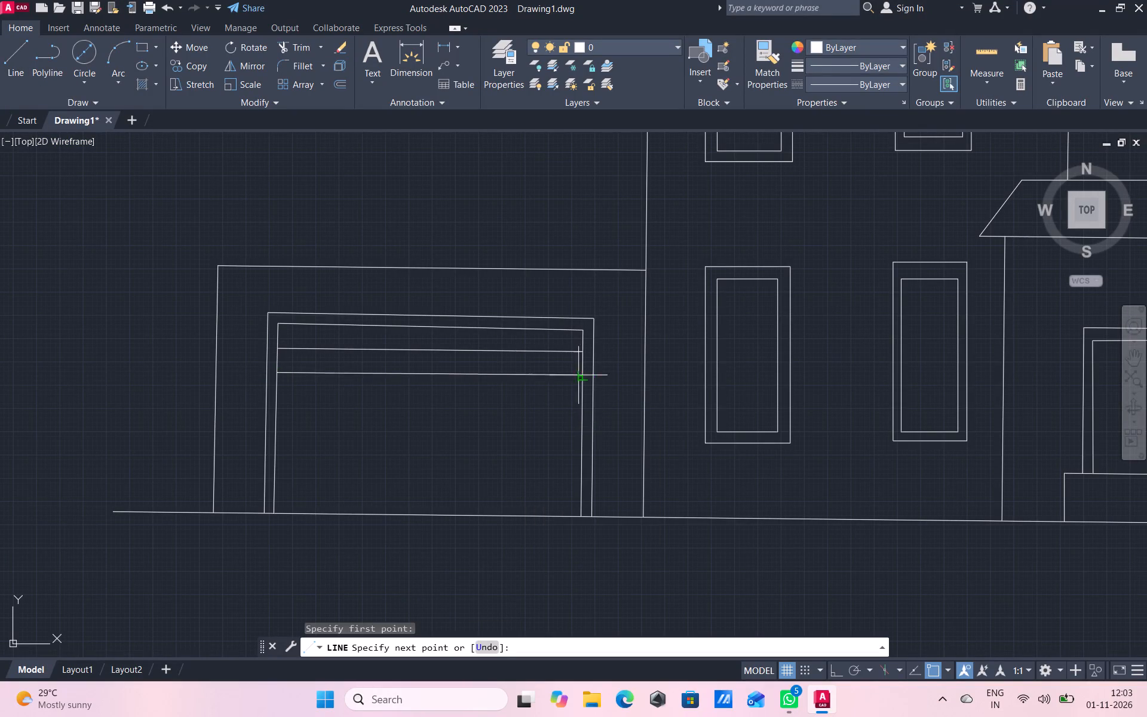
left_click(583, 378)
right_click(468, 434)
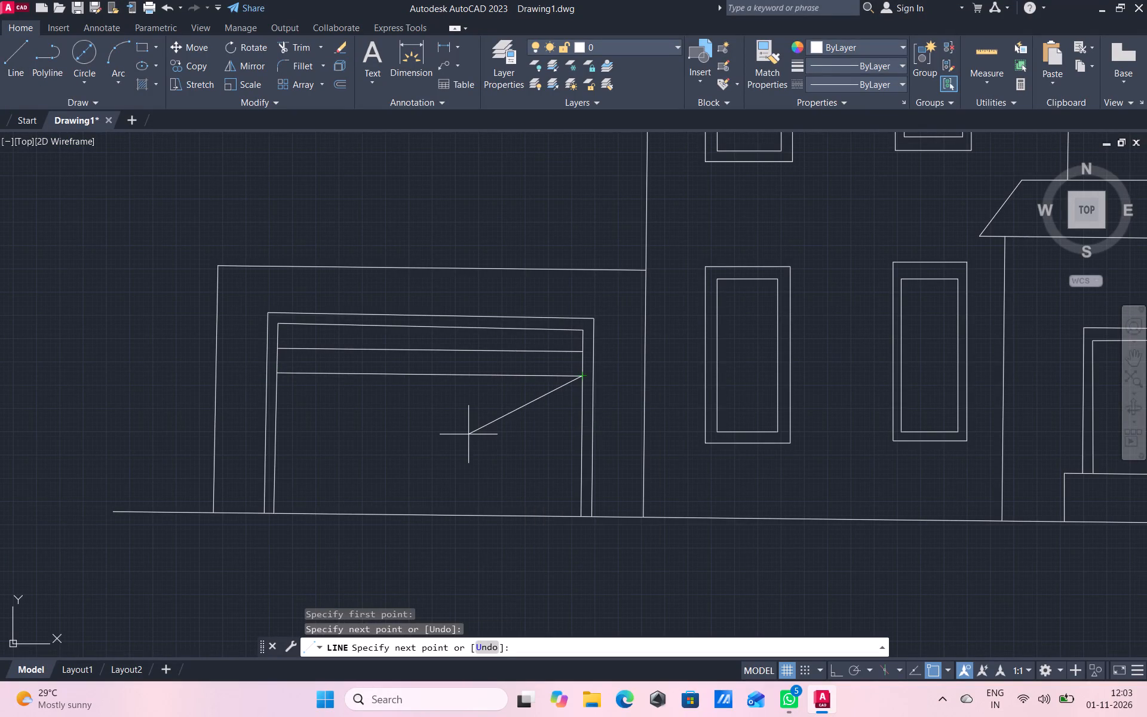
left_click(525, 459)
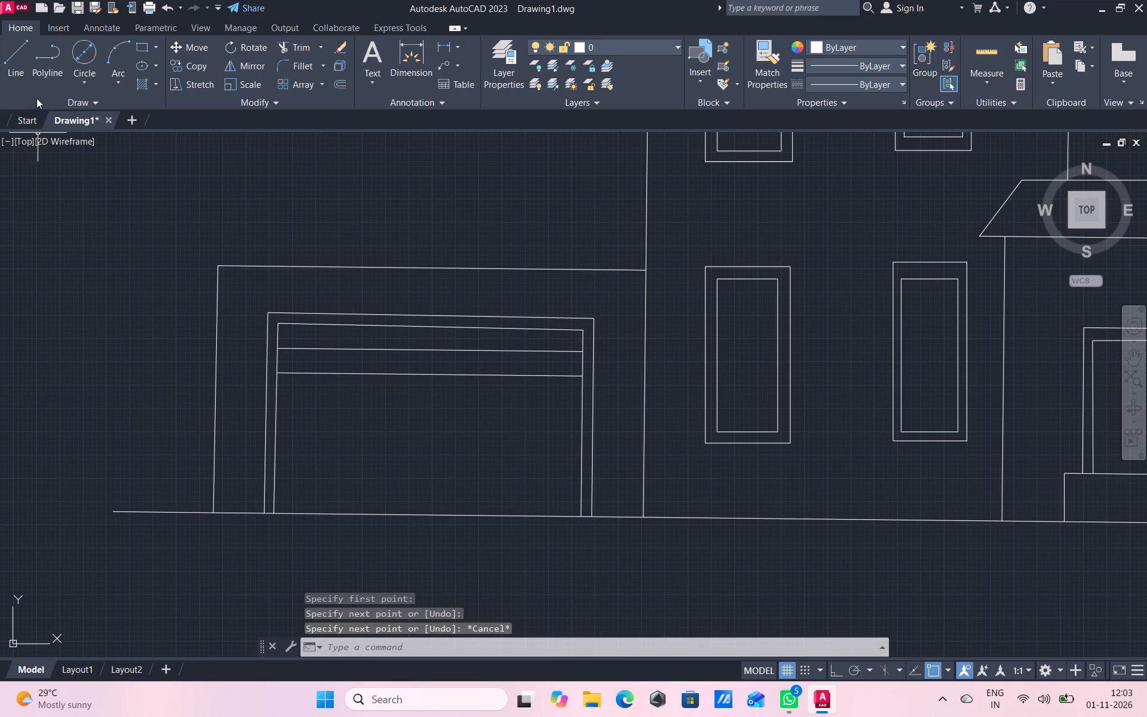
Draw a third and fourth horizontal panel line across the garage door, continuing downward at similar spacing.
left_click(14, 63)
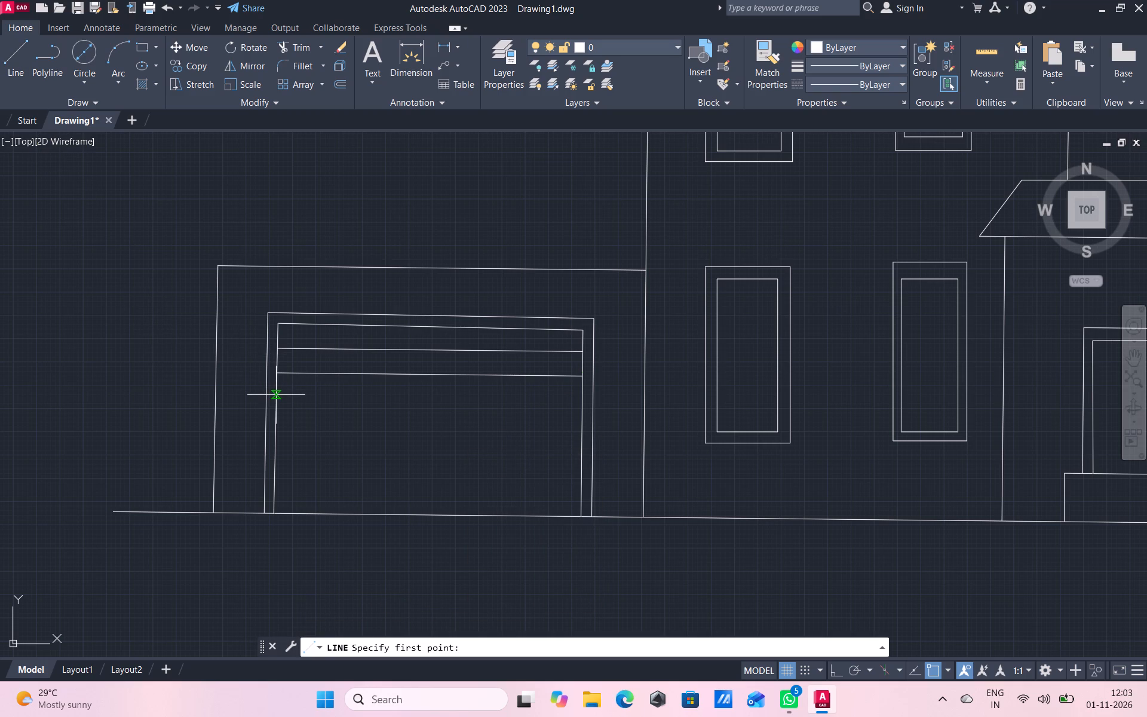
left_click(276, 396)
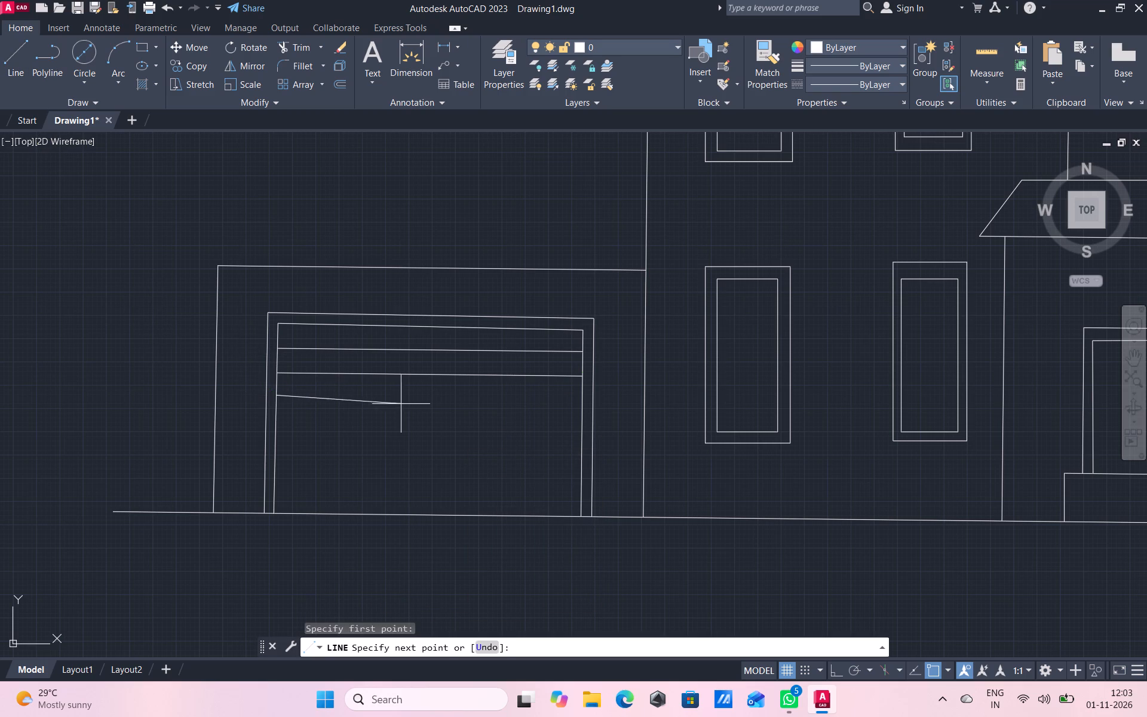
left_click(580, 399)
right_click(479, 451)
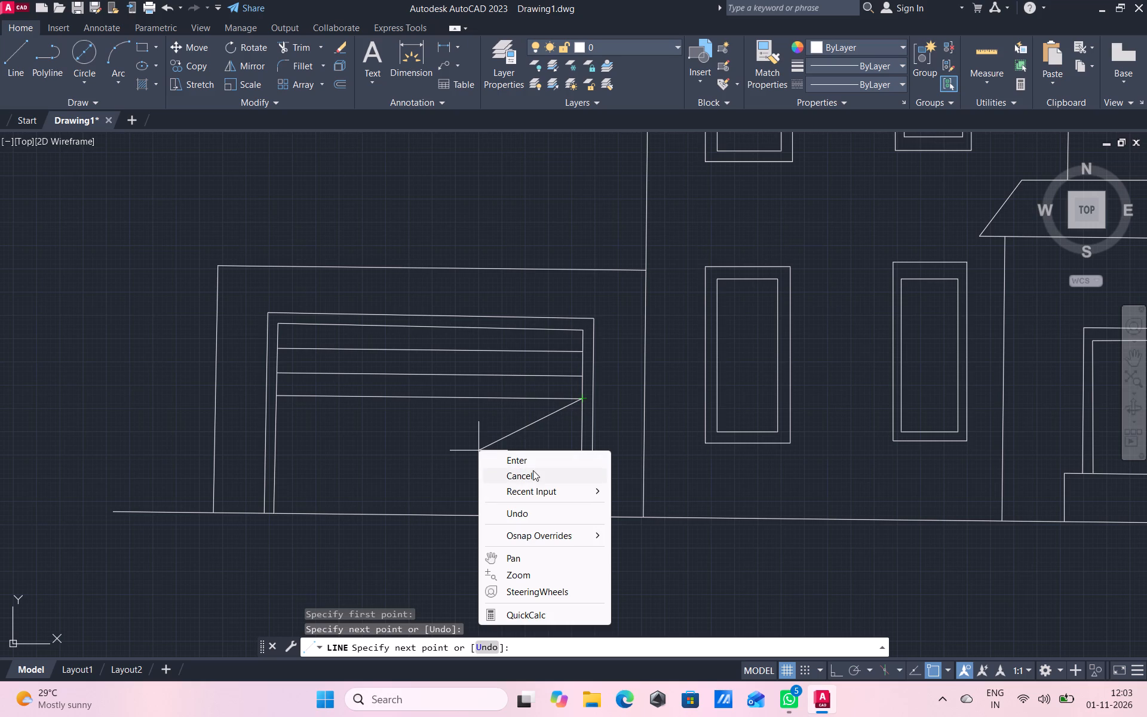
left_click(533, 470)
left_click(8, 51)
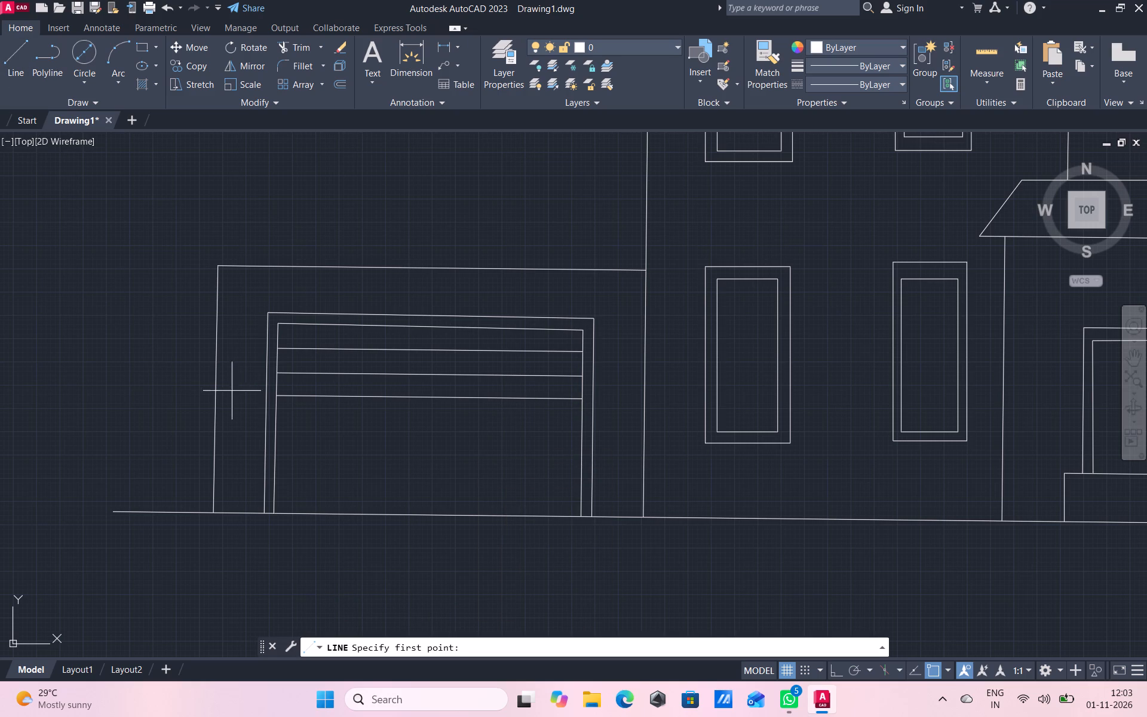
left_click(276, 415)
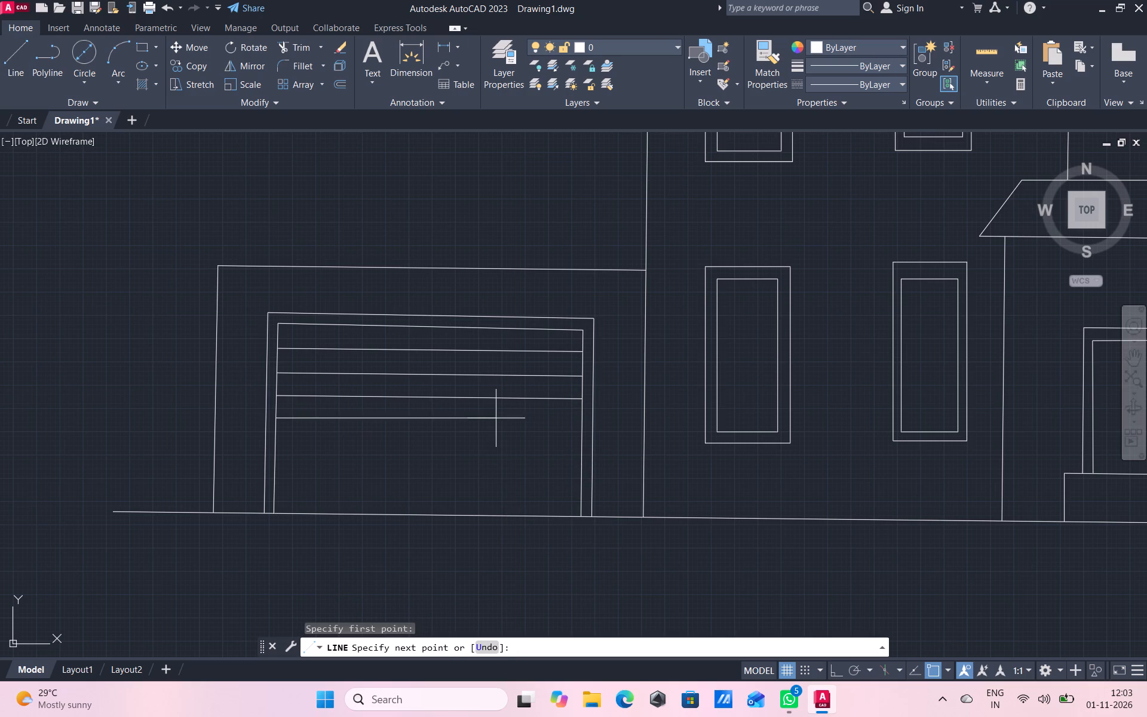
left_click(579, 425)
right_click(511, 461)
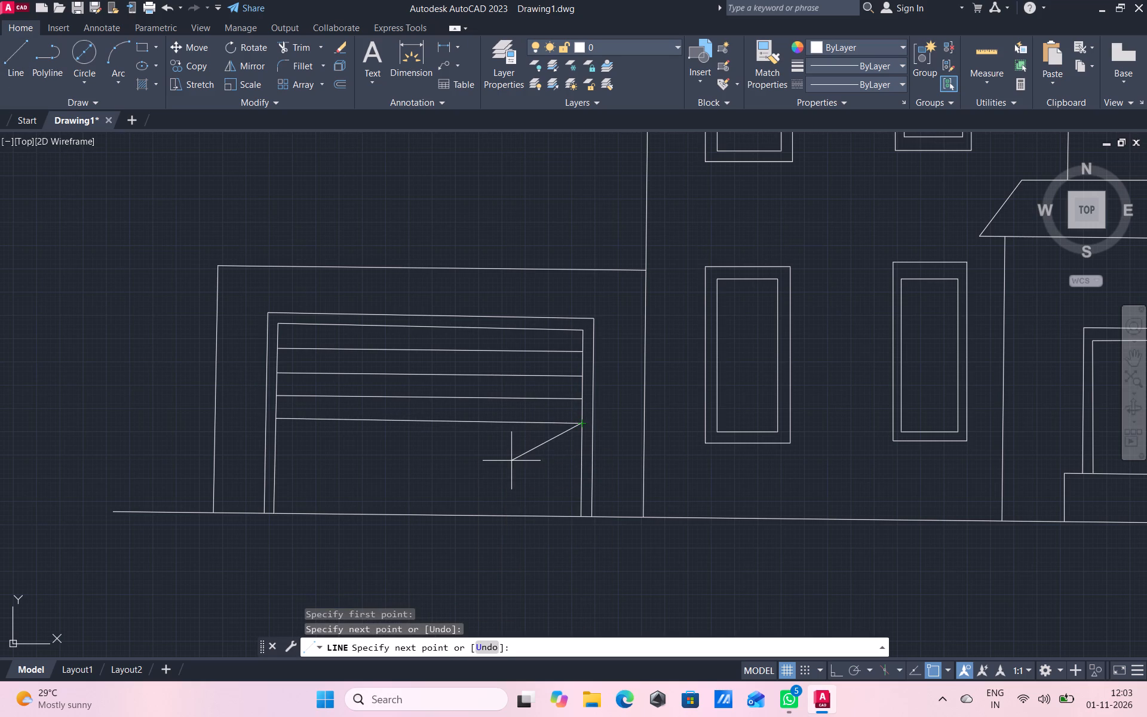
left_click(546, 481)
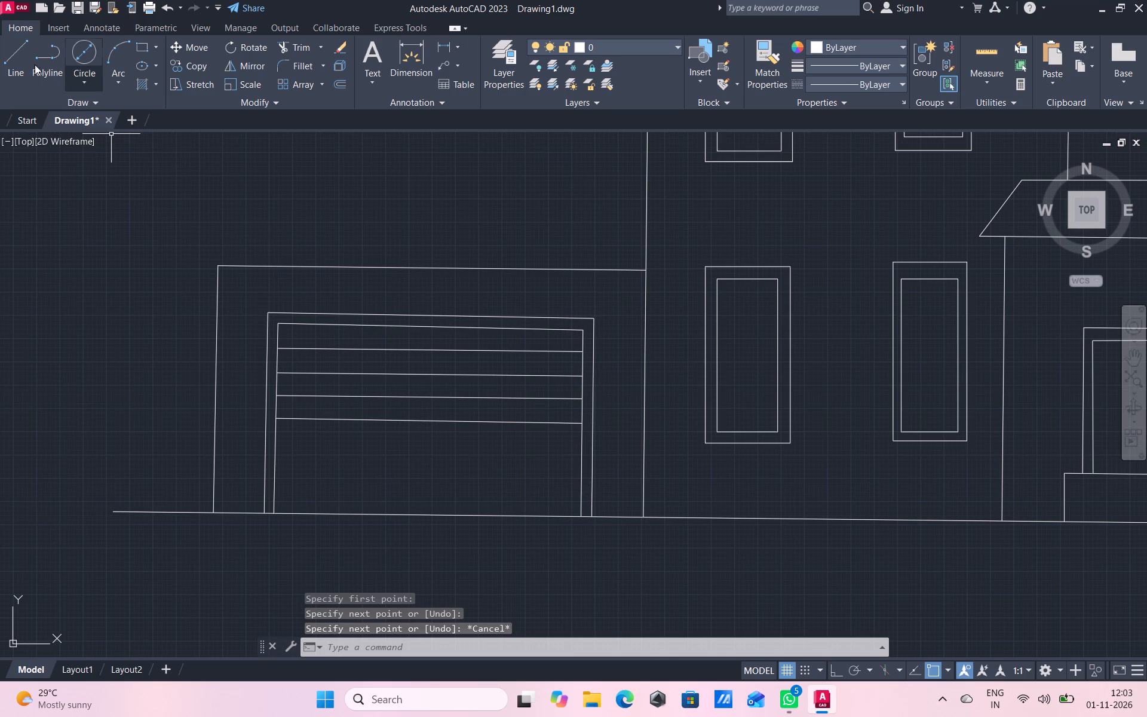
Draw a fifth and sixth horizontal panel line across the garage door below the existing ones, at similar spacing.
left_click(22, 59)
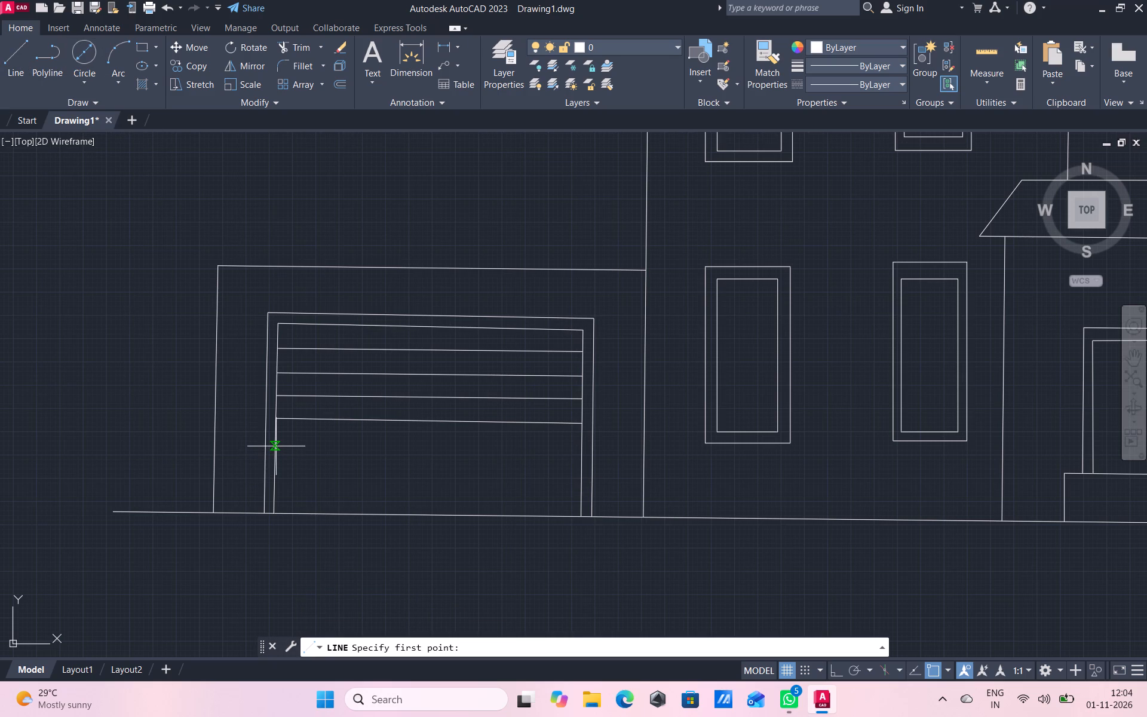
scroll(273, 443, "up", 2)
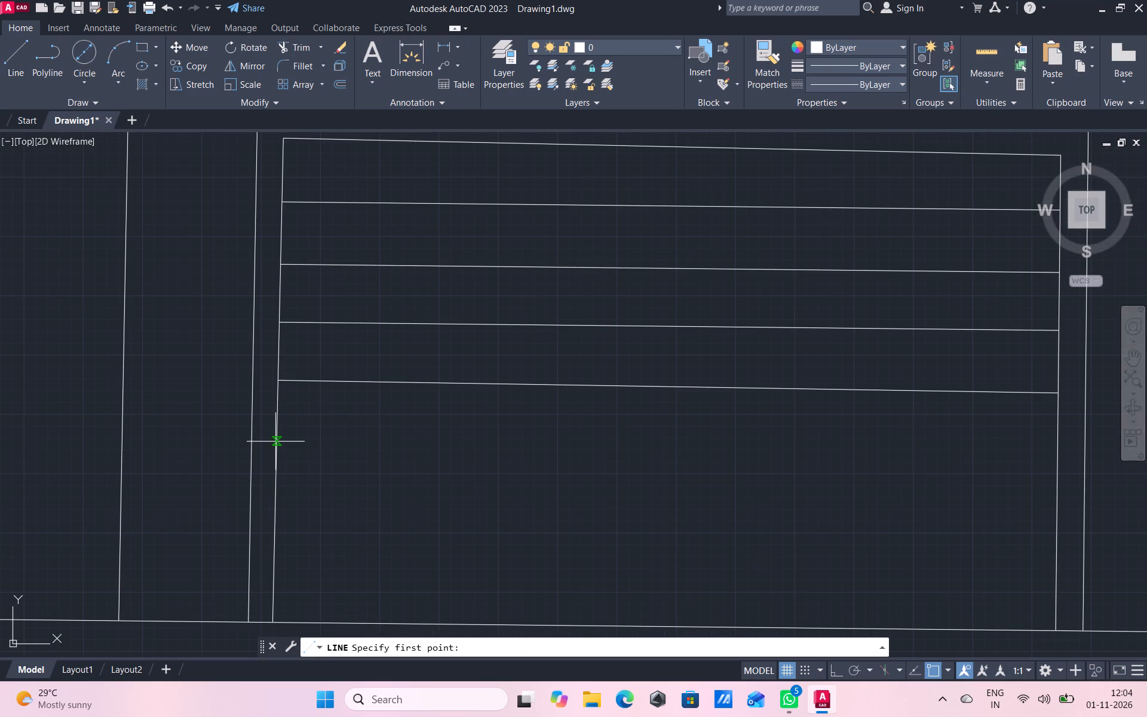
left_click(277, 442)
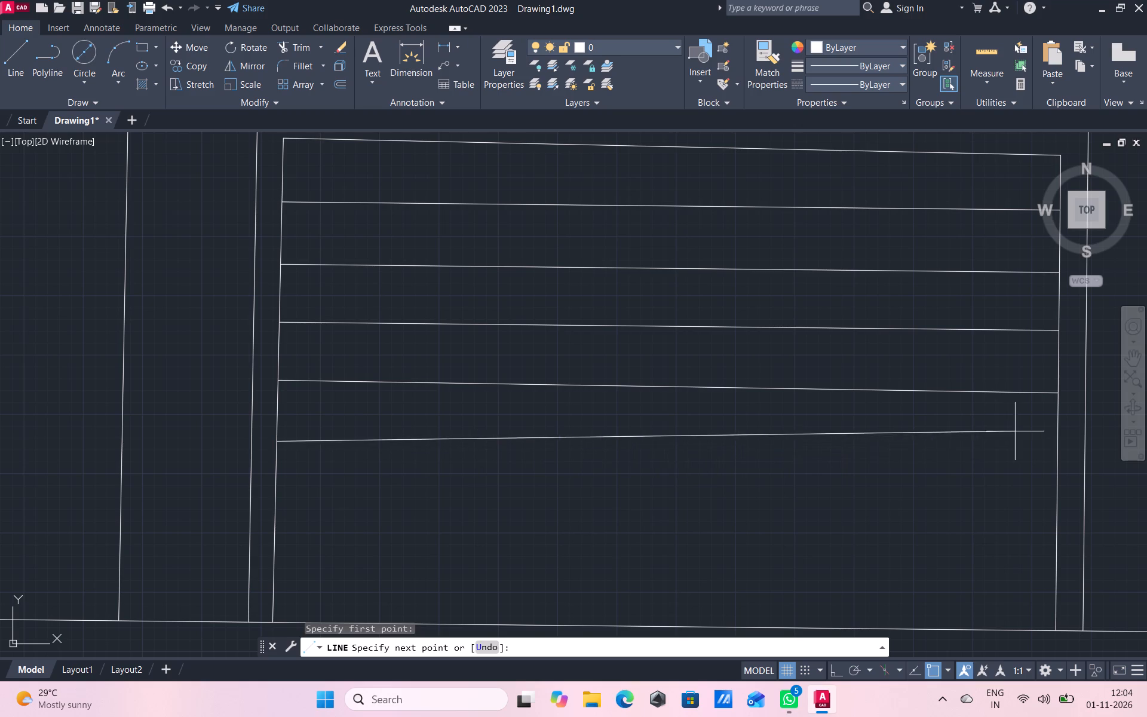
left_click(1060, 455)
right_click(953, 520)
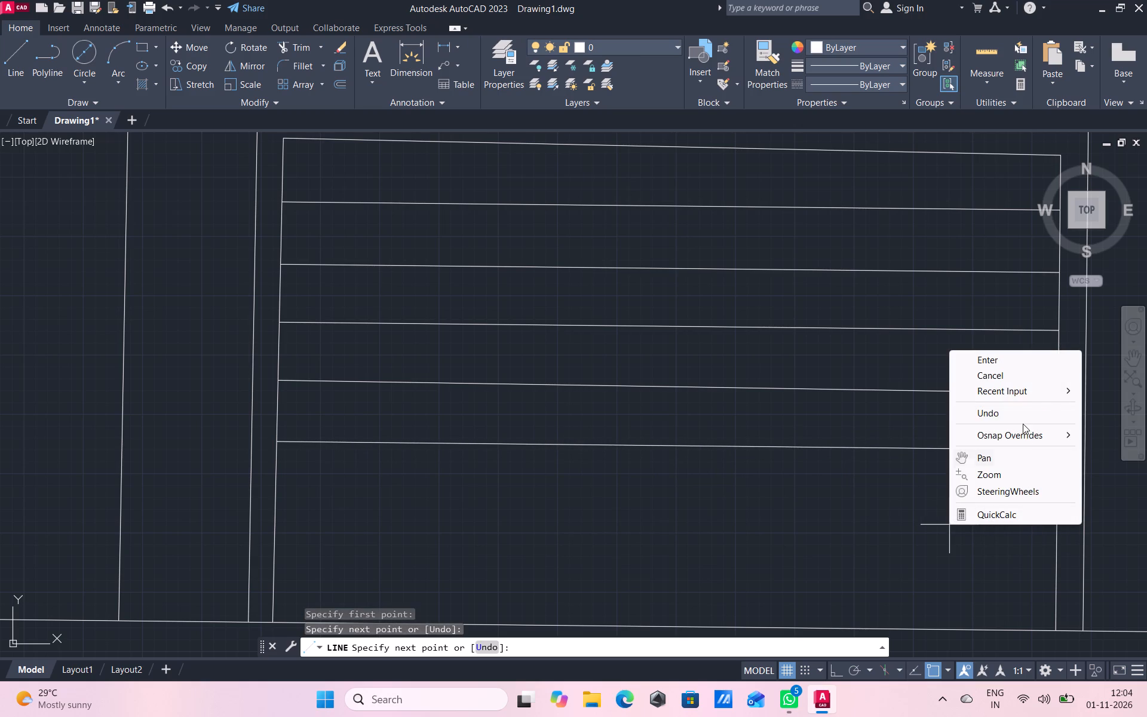
left_click(1011, 375)
left_click(19, 74)
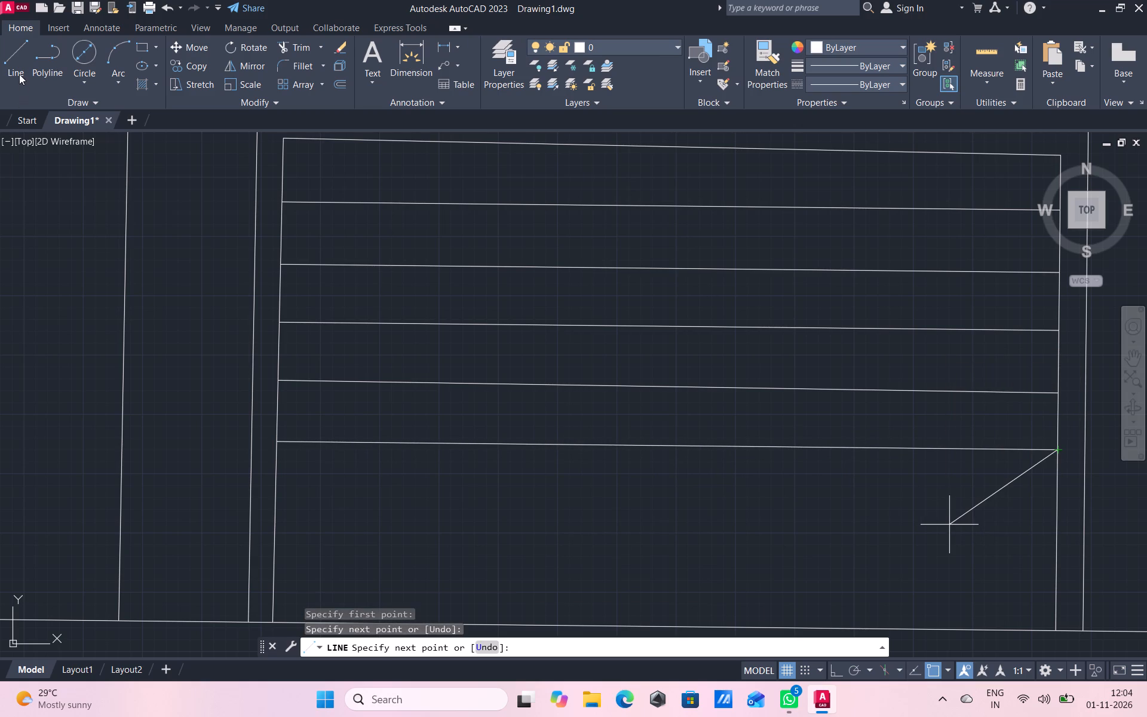
scroll(134, 261, "down", 2)
scroll(198, 347, "up", 2)
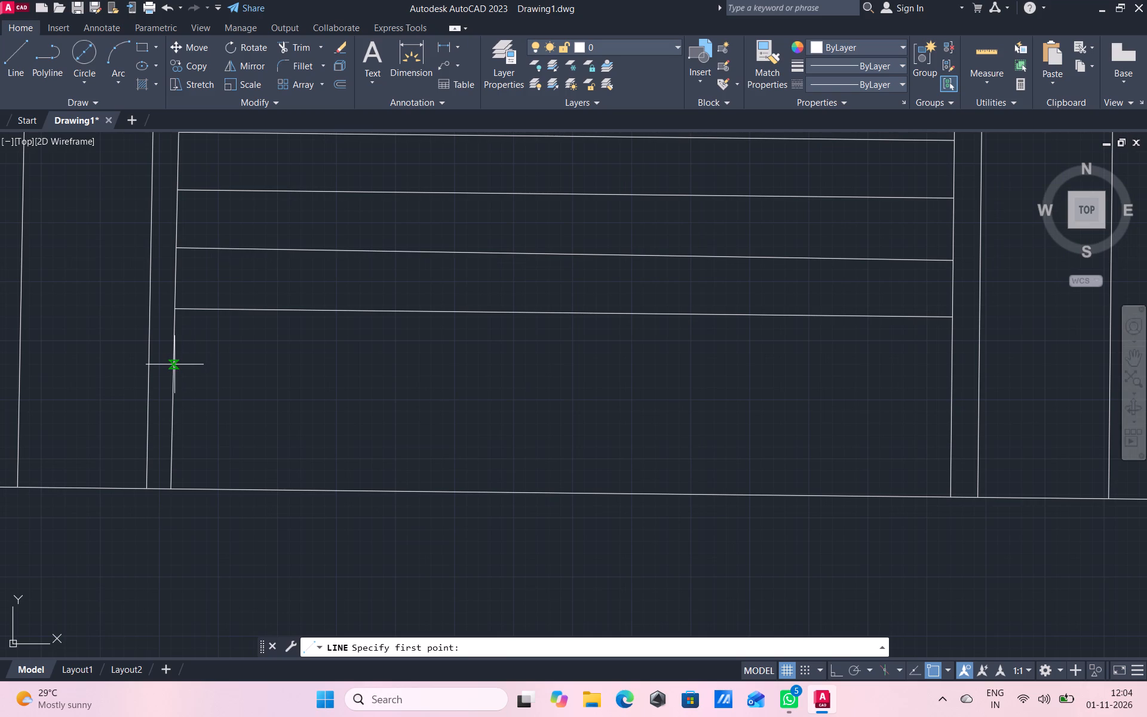
left_click(174, 364)
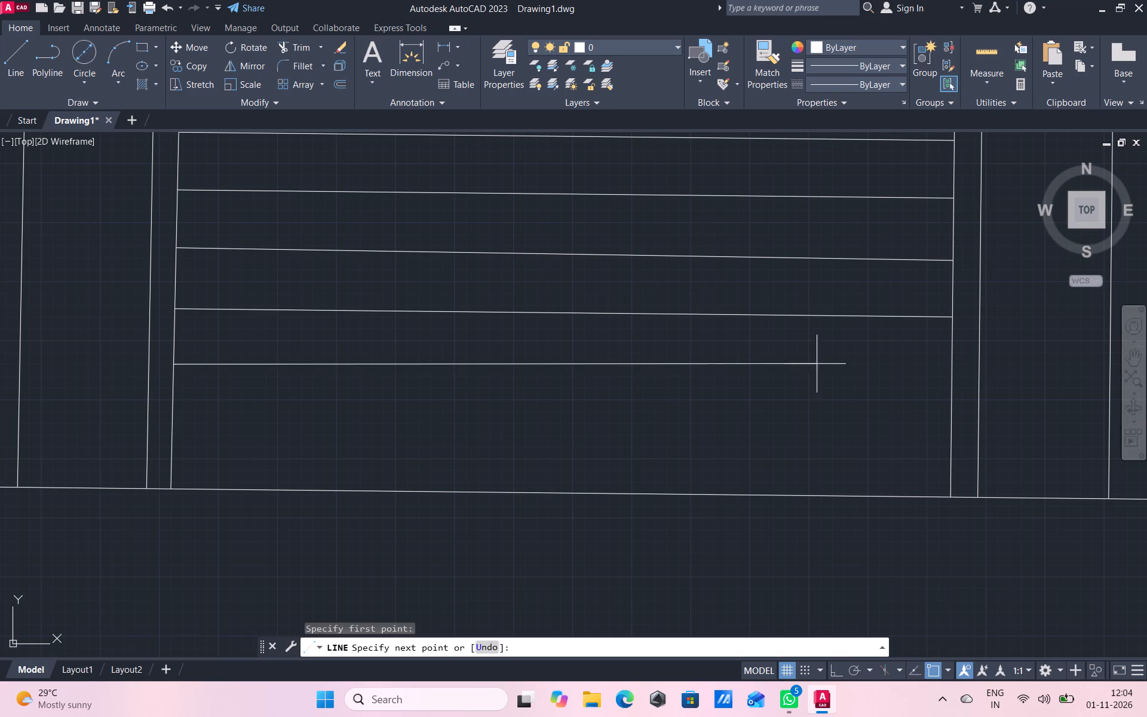
left_click(955, 375)
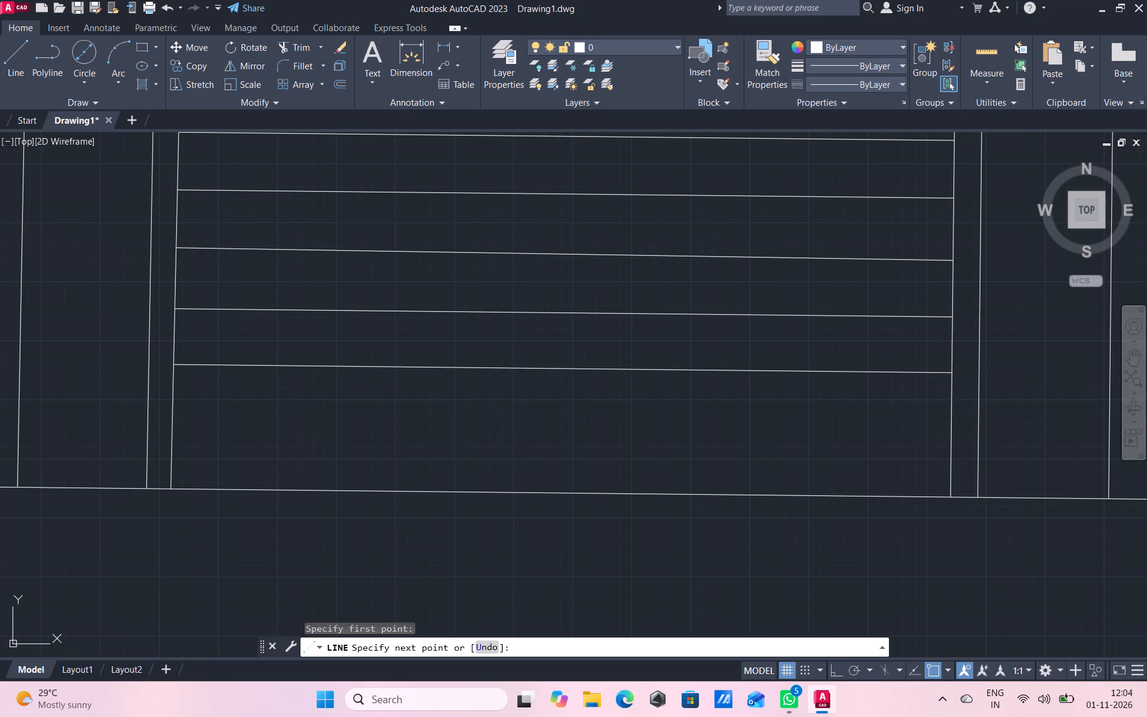
right_click(307, 449)
left_click(373, 470)
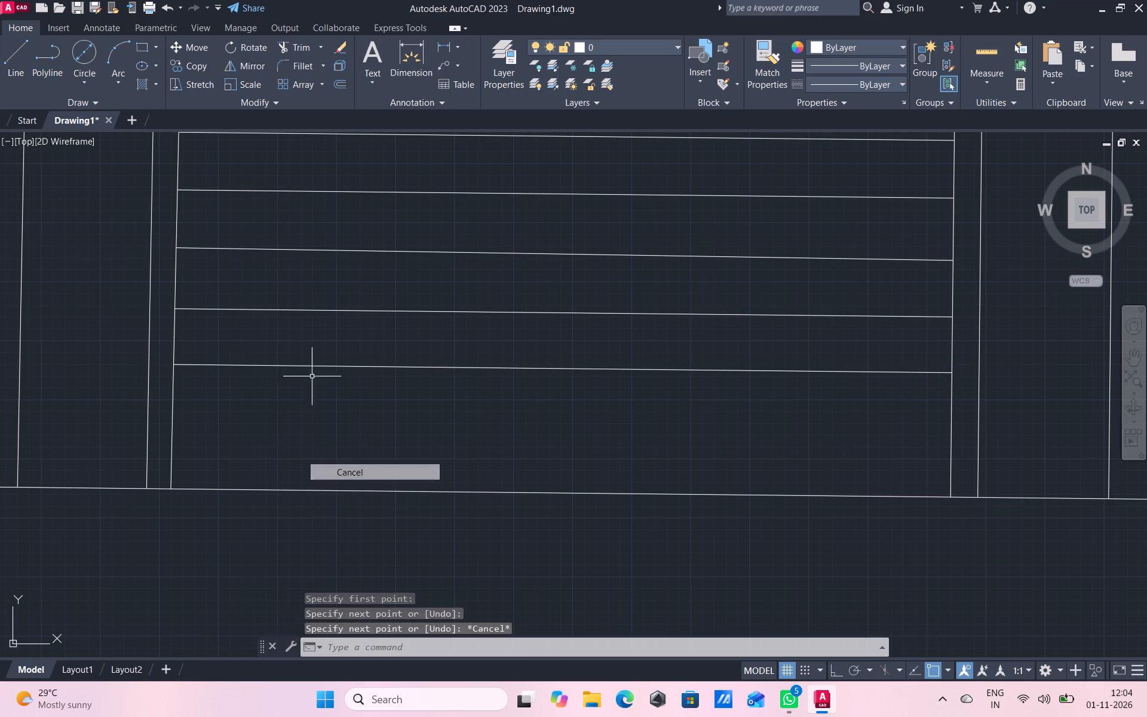
Draw a seventh horizontal panel line across the garage door, between the sixth line and the ground.
left_click(9, 71)
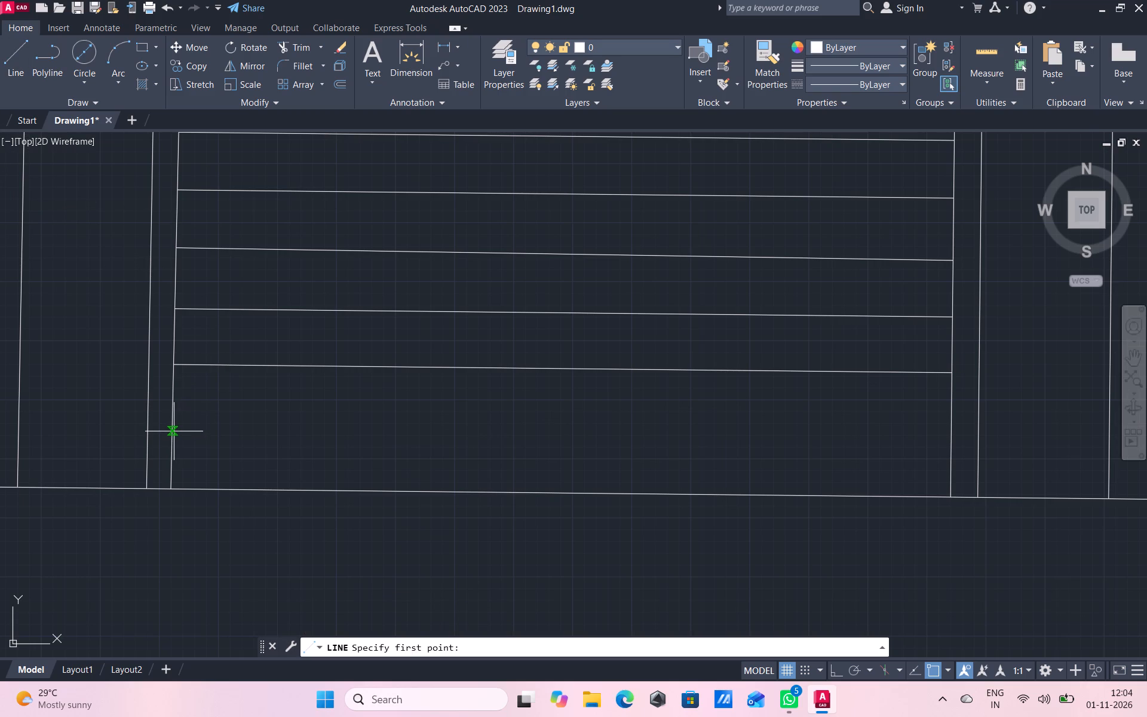
left_click(172, 431)
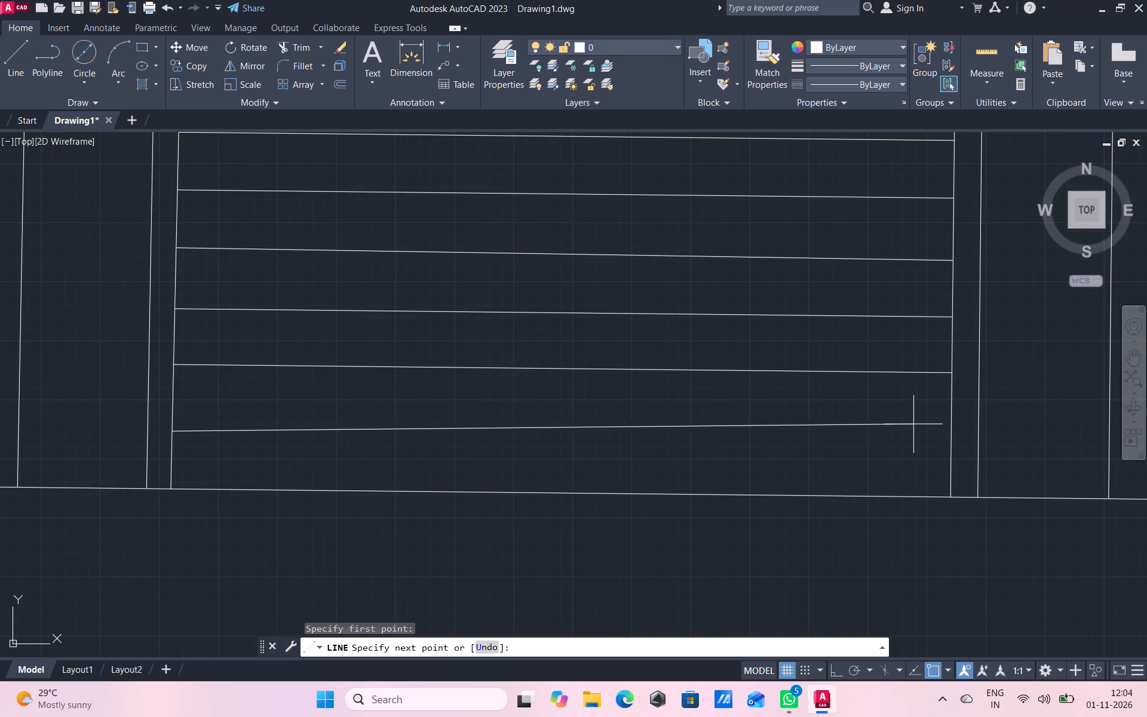
left_click(950, 443)
right_click(794, 457)
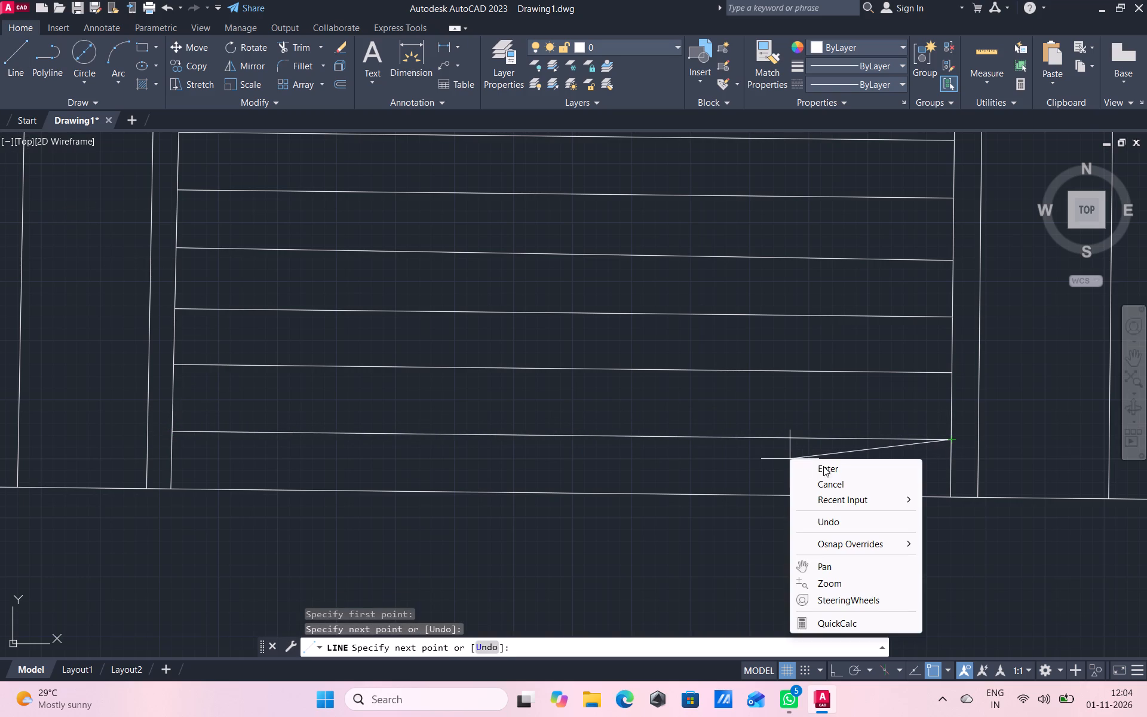
left_click(849, 486)
scroll(360, 289, "down", 4)
scroll(600, 417, "down", 2)
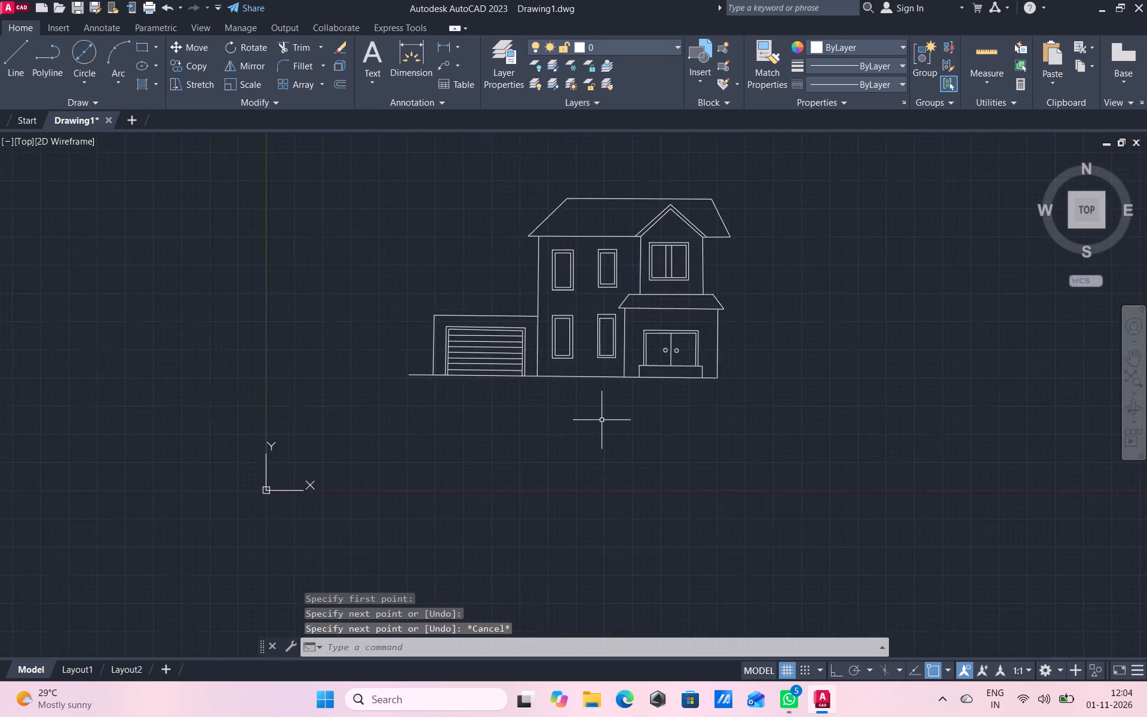
Draw the garage roof with Line: a short eave overhang past the outer wall, a sloped edge, and a ridge to the house wall.
scroll(480, 333, "up", 2)
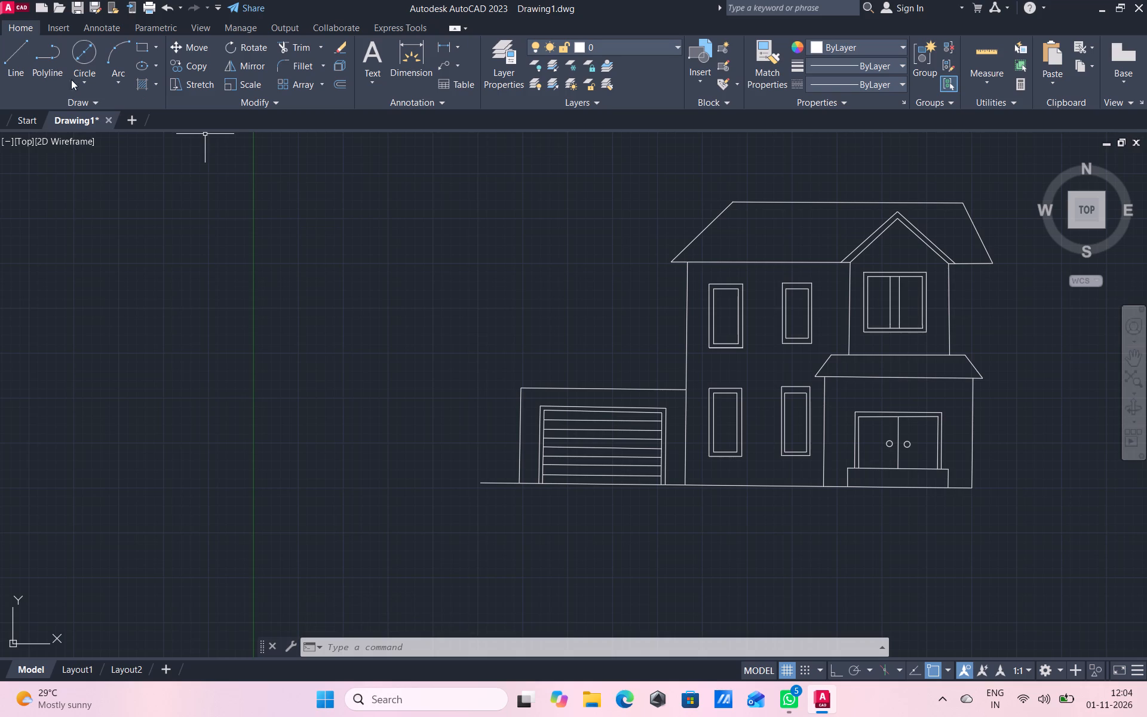
left_click(24, 73)
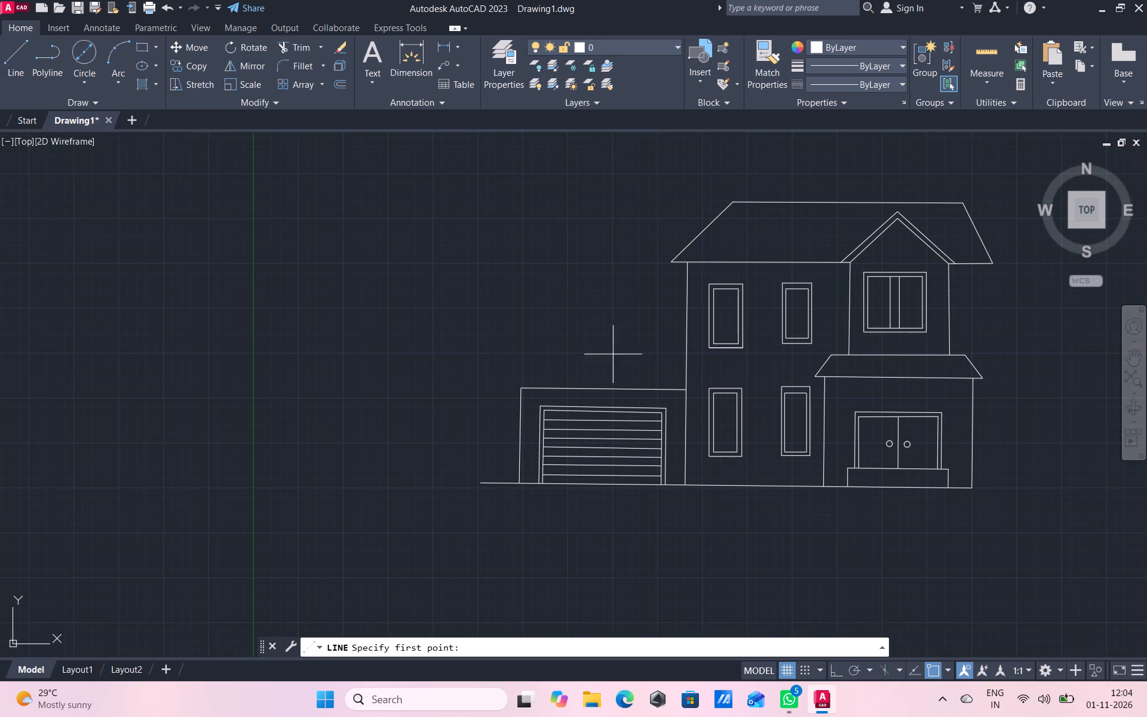
left_click(519, 387)
left_click(498, 387)
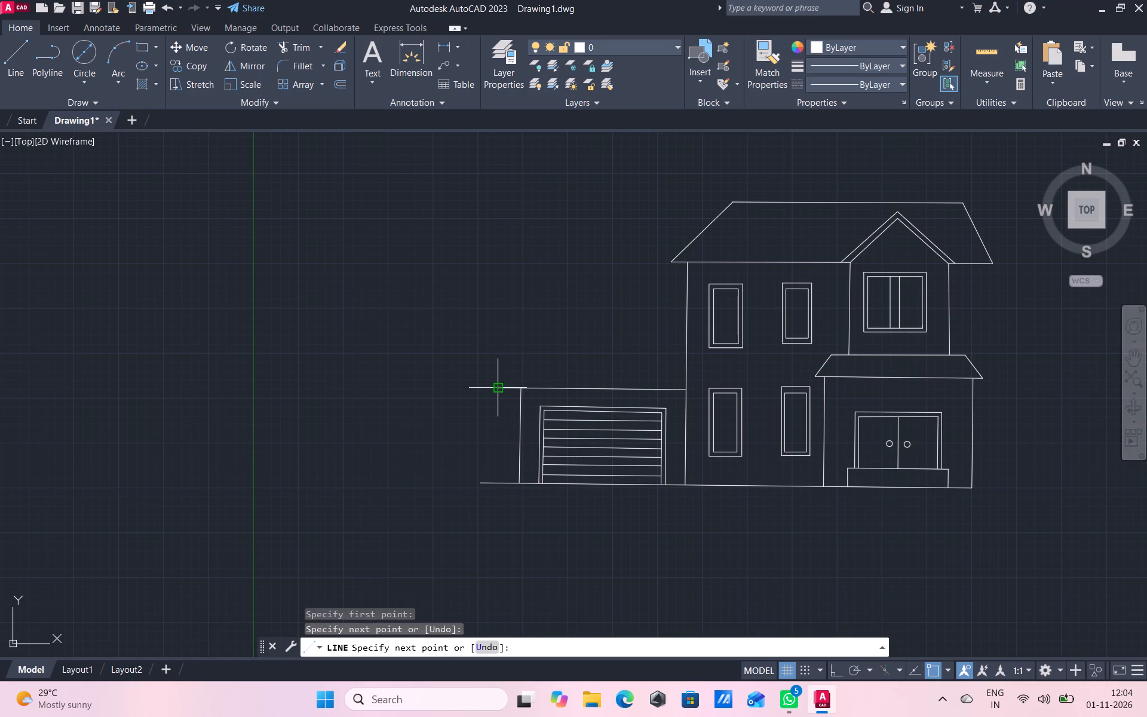
left_click(521, 346)
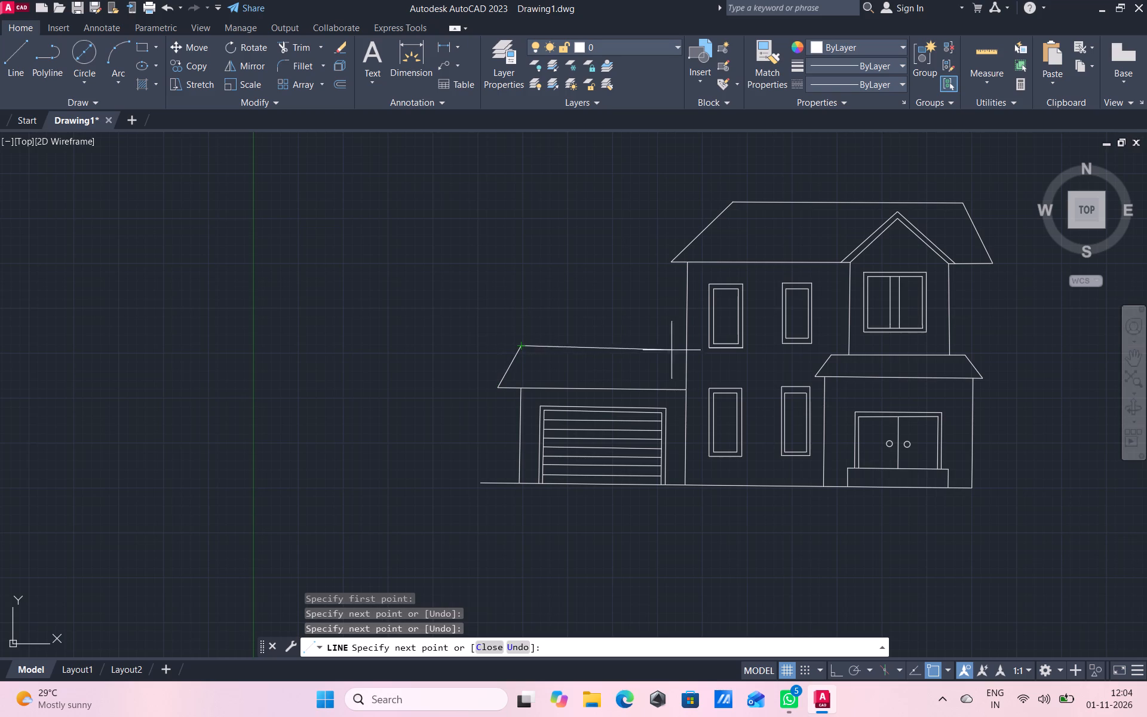
left_click(684, 344)
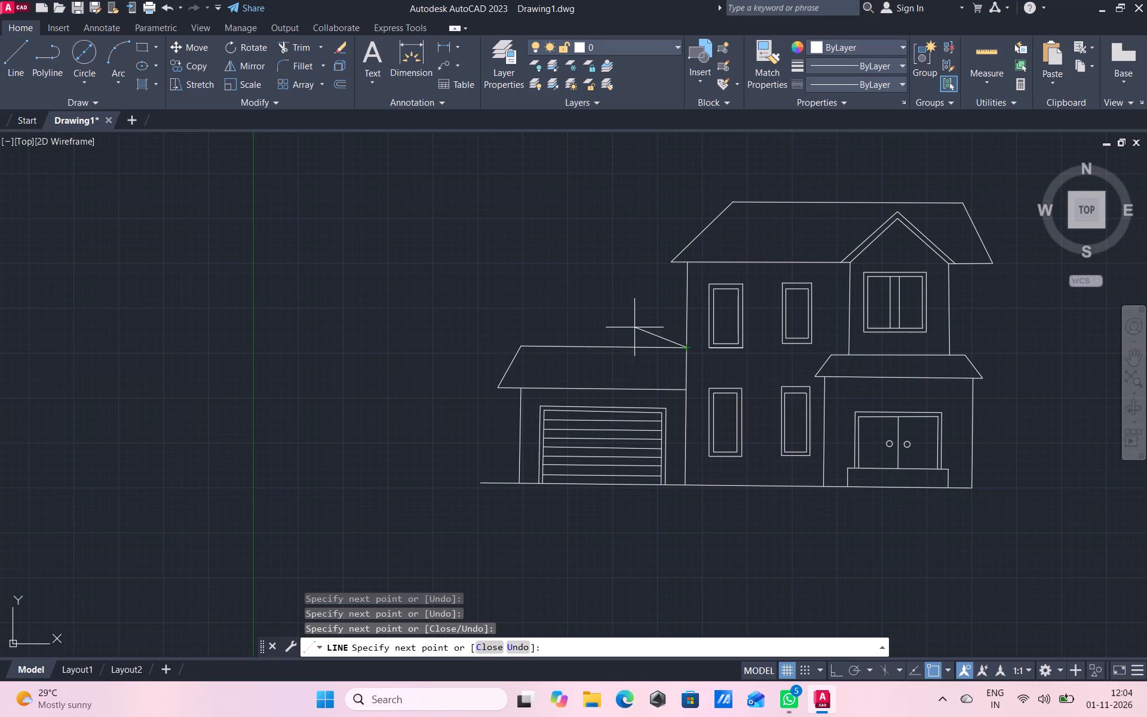
right_click(655, 325)
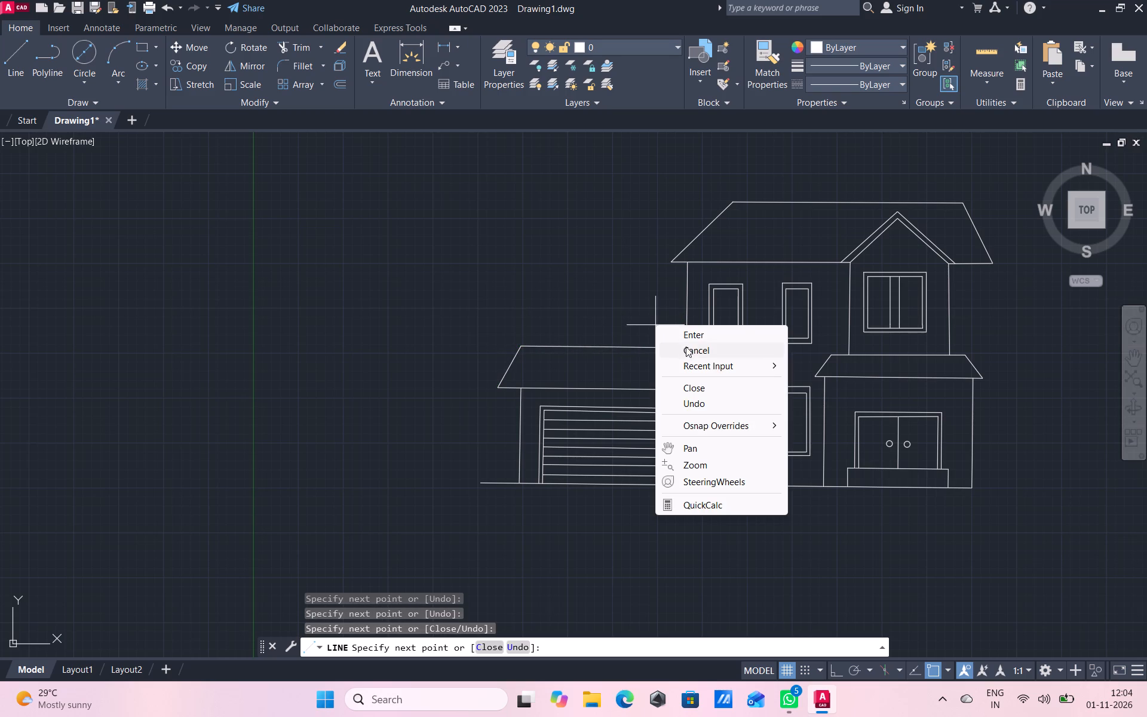
left_click(688, 349)
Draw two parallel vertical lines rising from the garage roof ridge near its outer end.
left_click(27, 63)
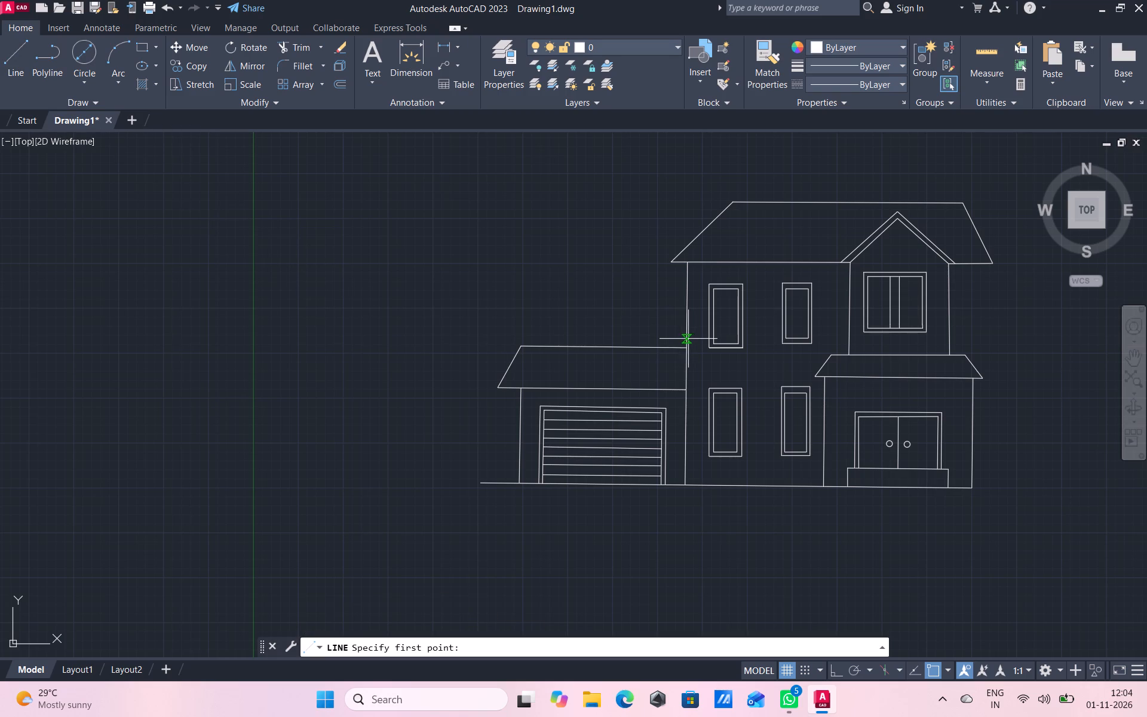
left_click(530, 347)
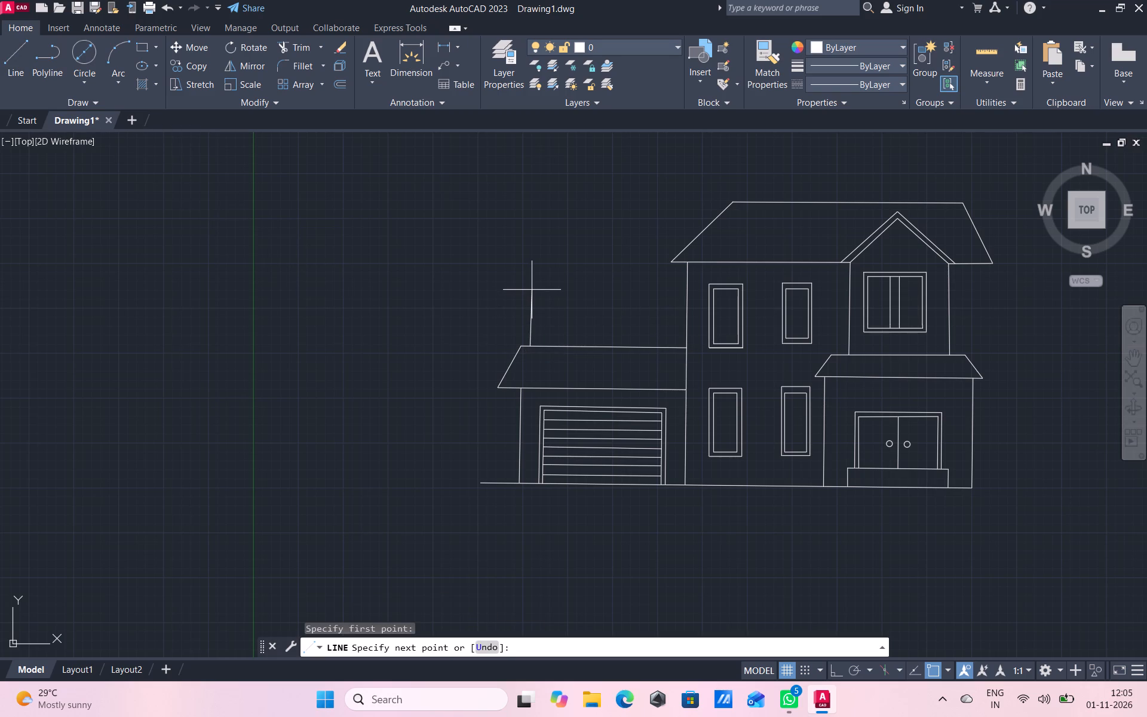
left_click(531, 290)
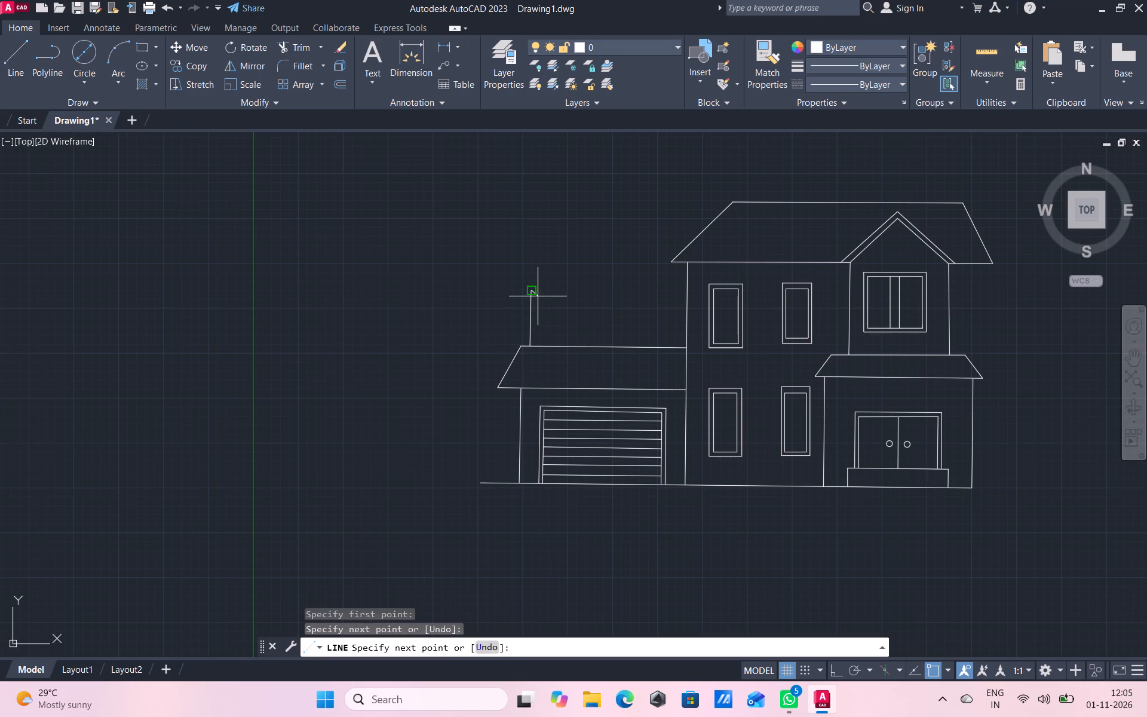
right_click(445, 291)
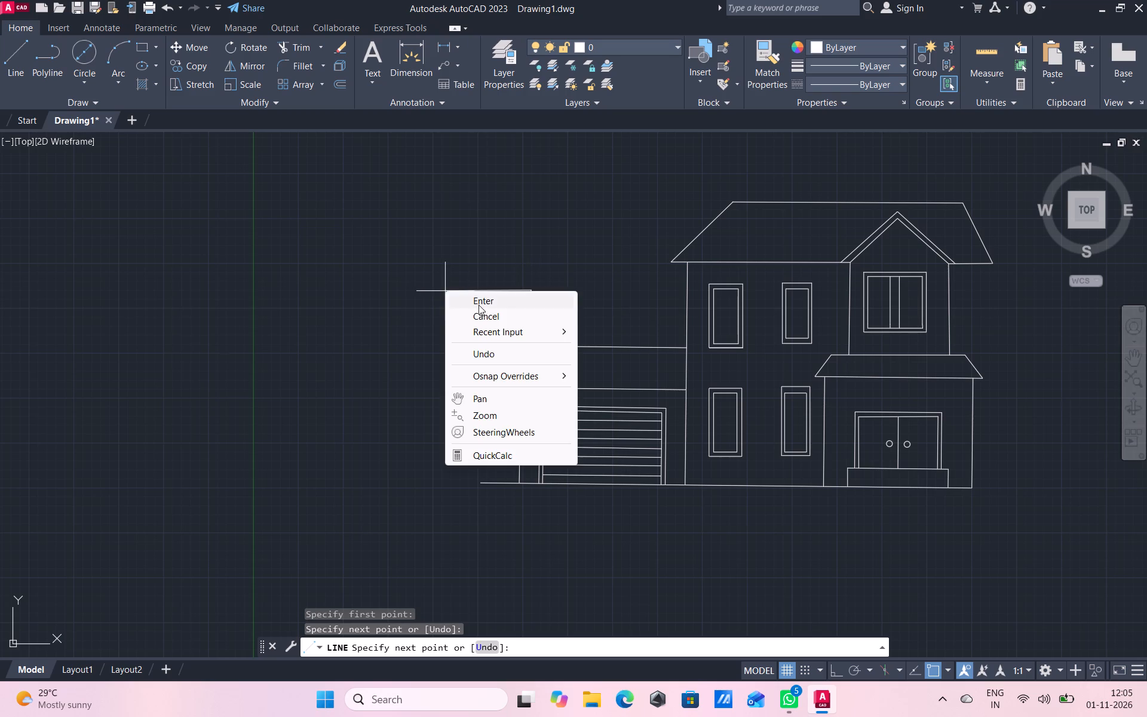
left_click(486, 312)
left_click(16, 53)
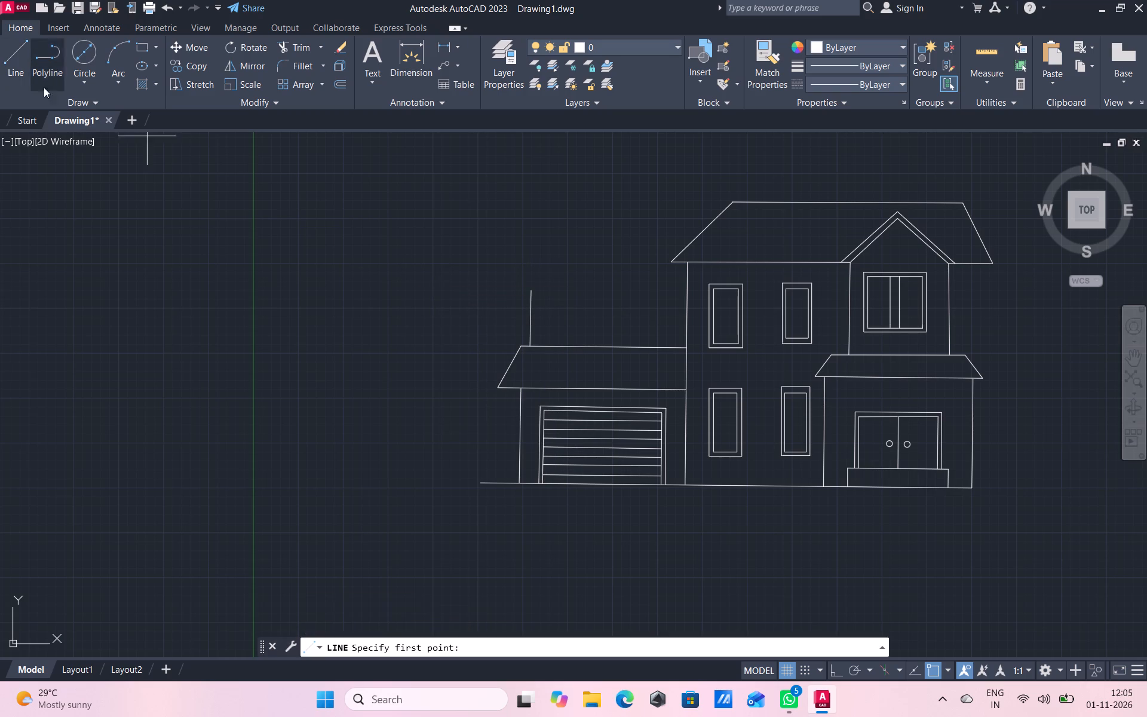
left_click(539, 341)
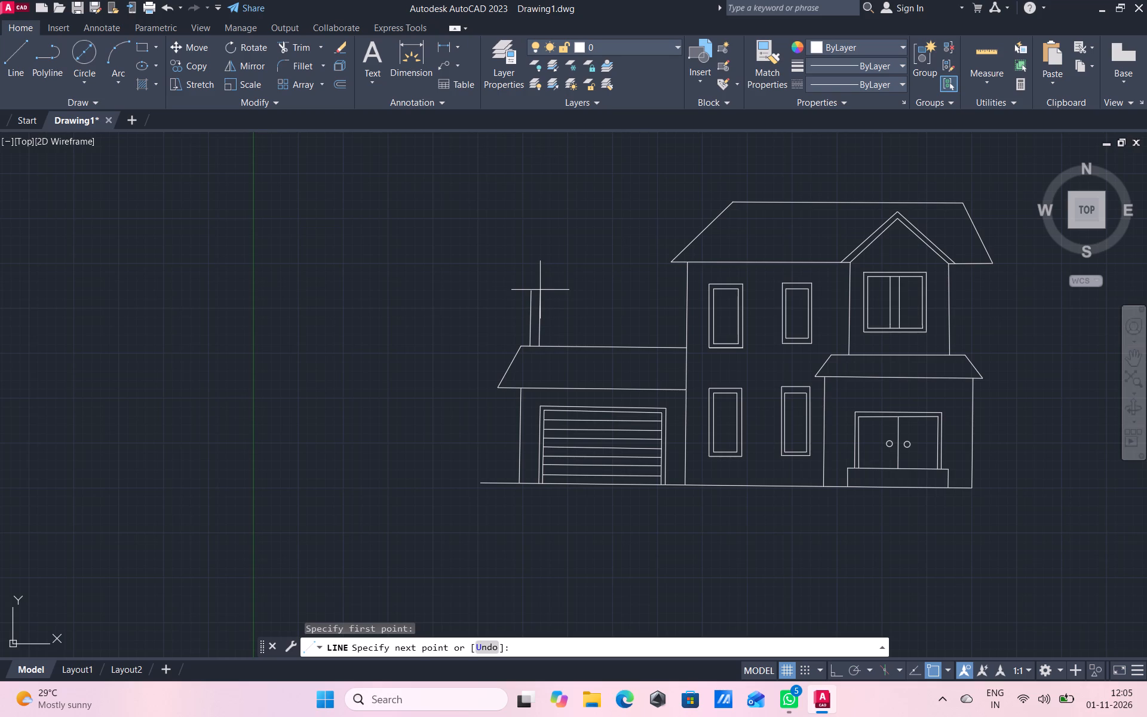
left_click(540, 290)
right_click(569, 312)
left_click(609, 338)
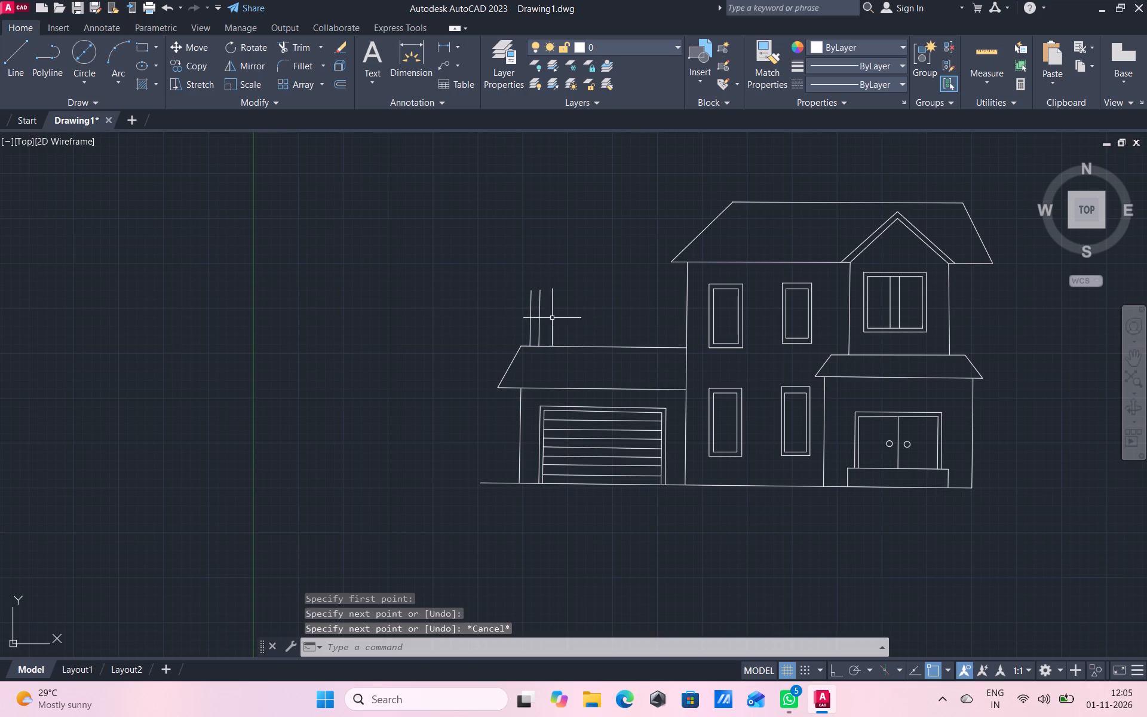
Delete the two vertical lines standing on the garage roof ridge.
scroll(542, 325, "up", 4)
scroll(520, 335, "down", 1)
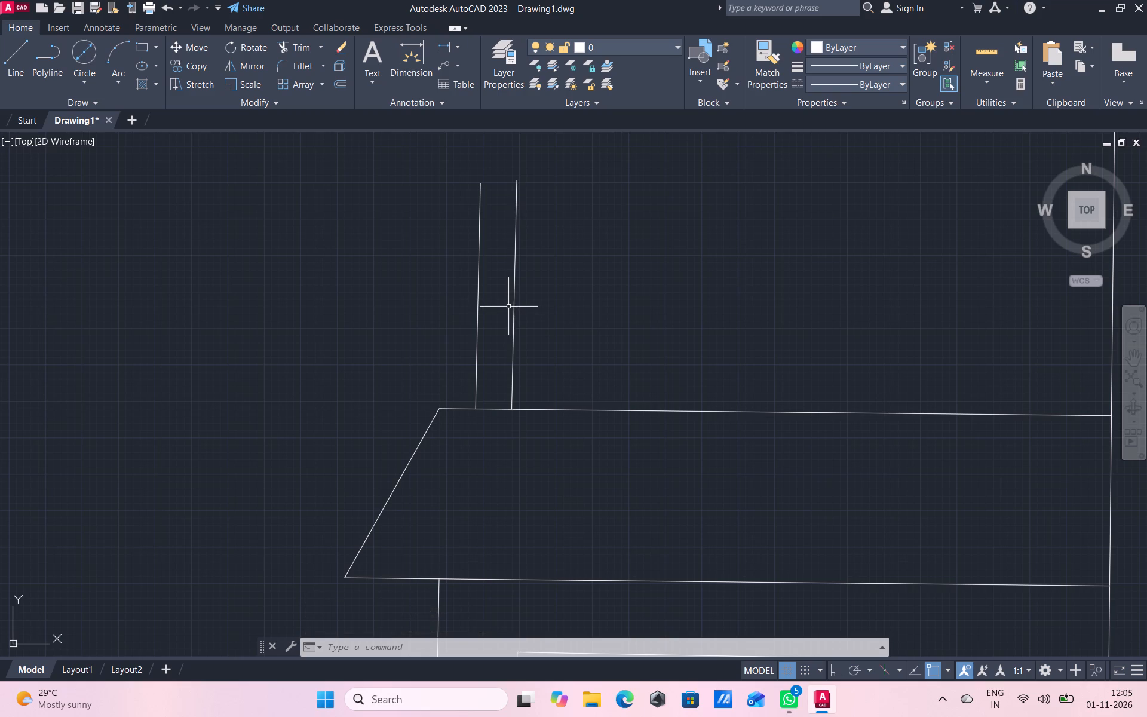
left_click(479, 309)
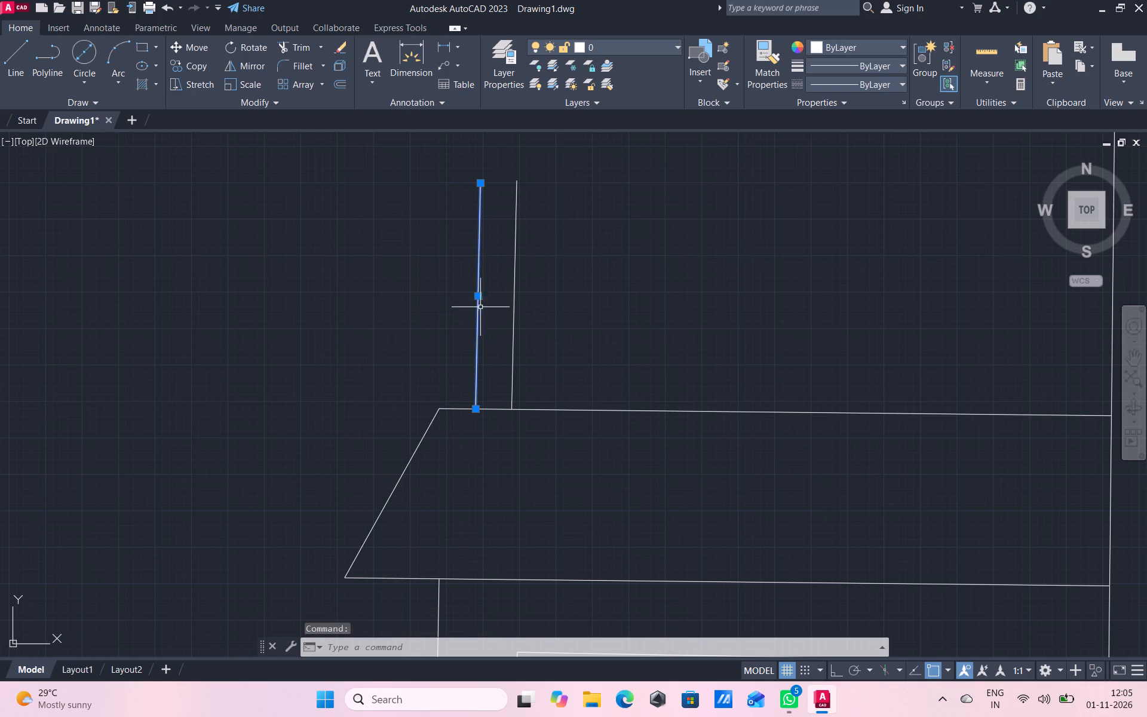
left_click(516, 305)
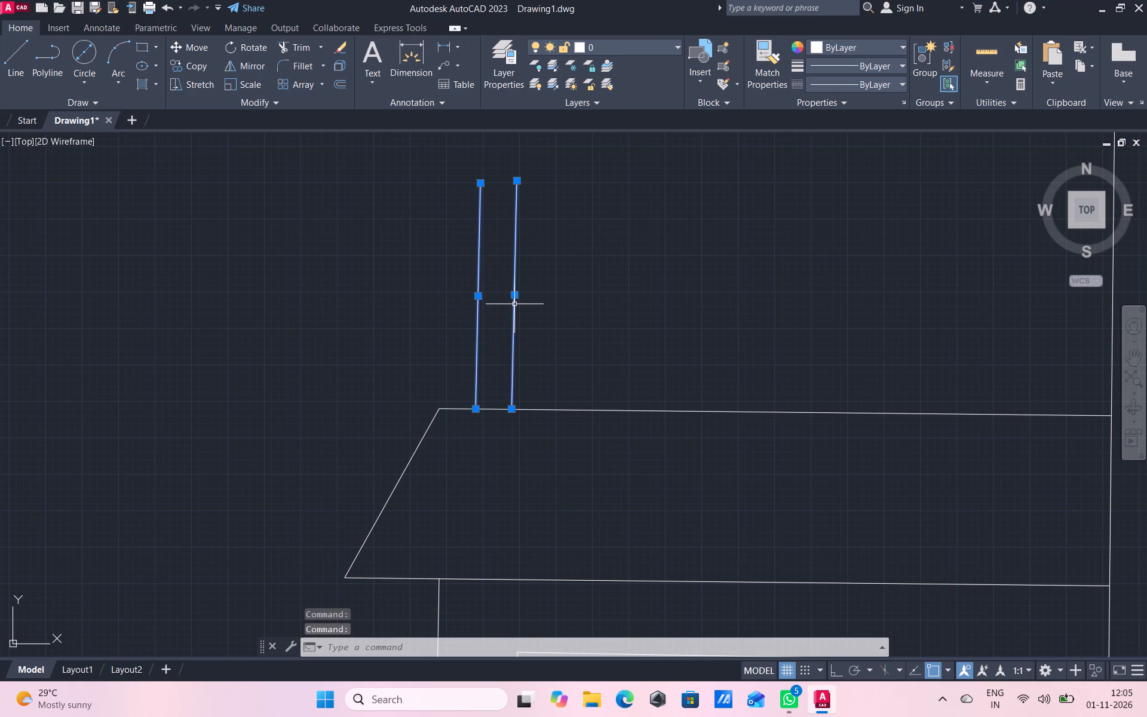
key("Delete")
Draw two closely spaced vertical lines of matching height rising from the garage roof ridge near its outer end, forming a narrow post.
left_click(24, 50)
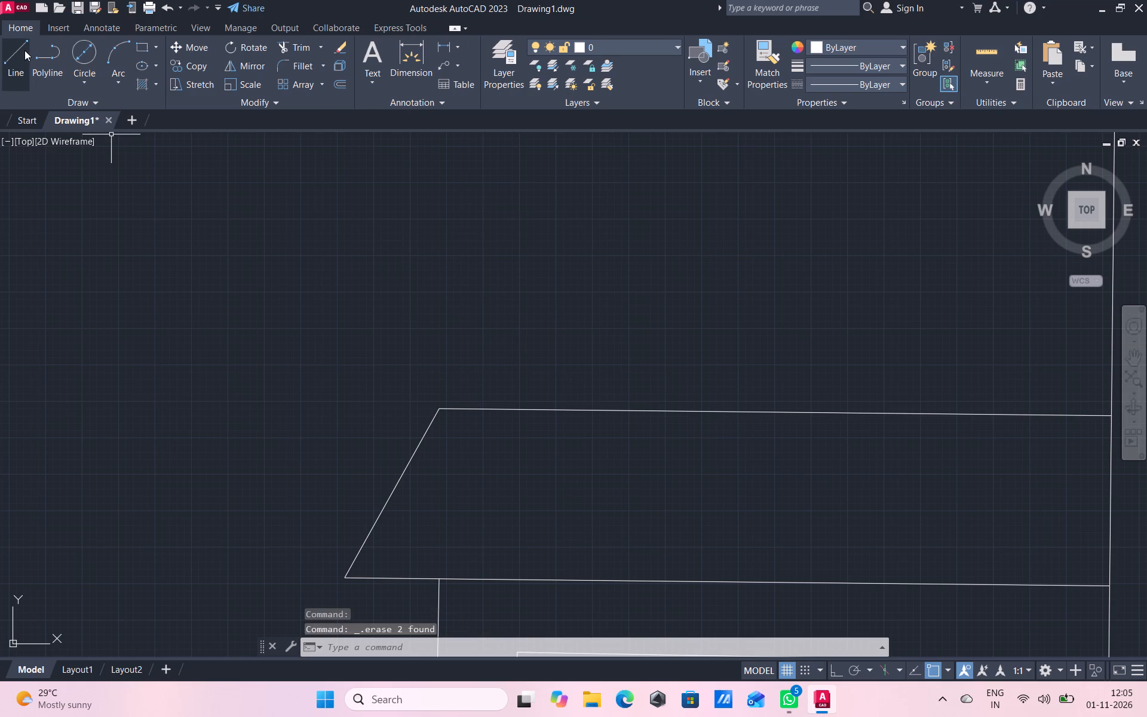
left_click(463, 406)
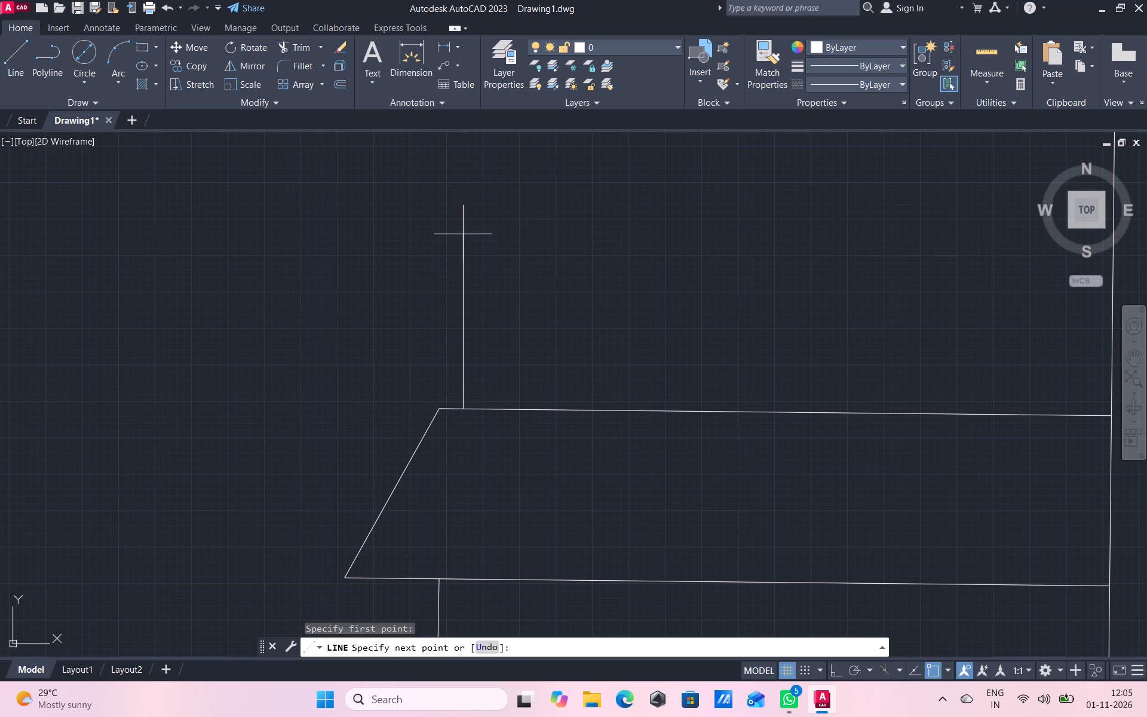
scroll(463, 242, "down", 1)
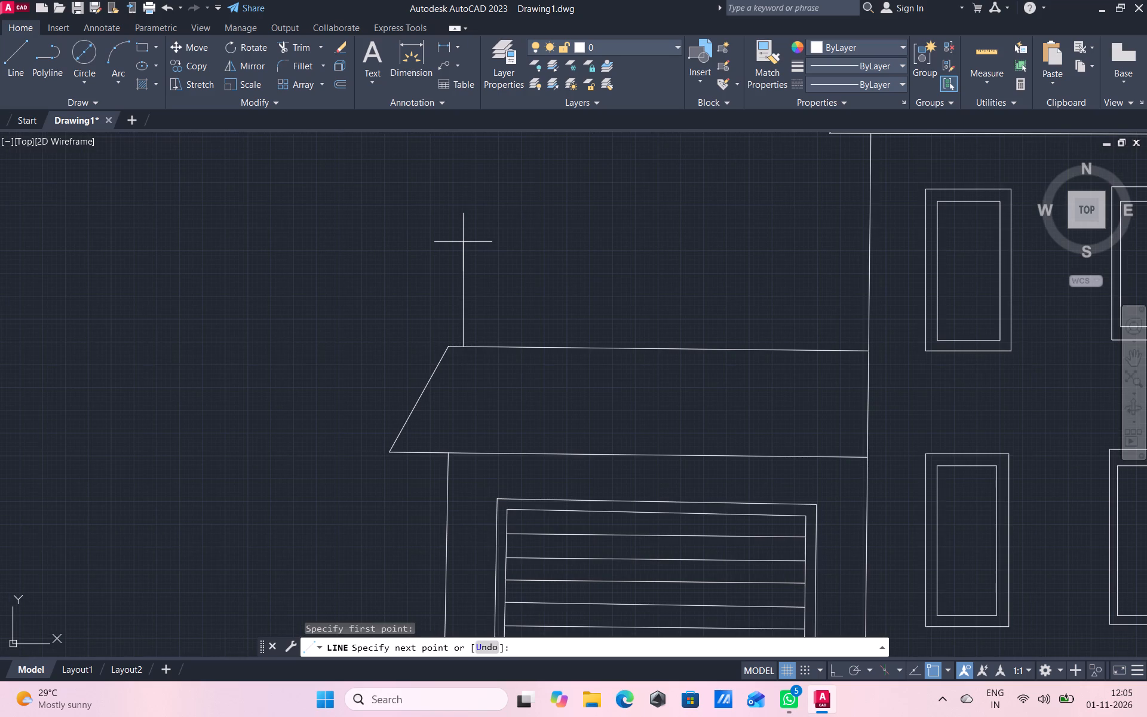
left_click(463, 242)
right_click(497, 258)
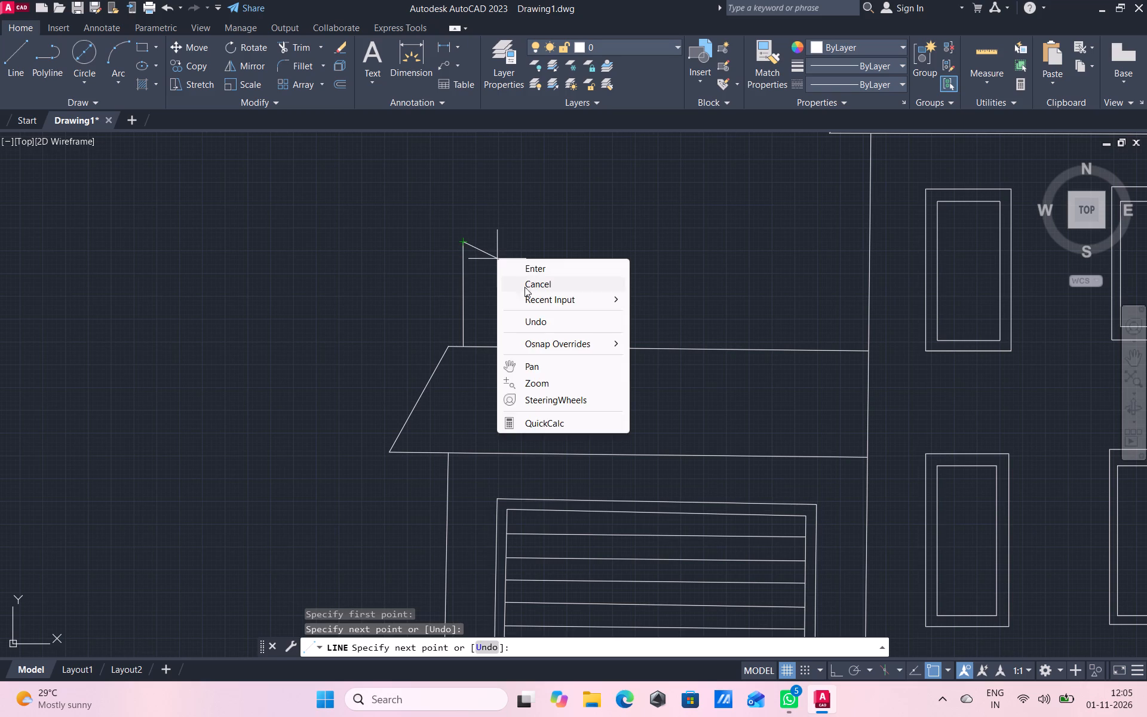
left_click_drag(528, 288, 525, 278)
left_click(4, 66)
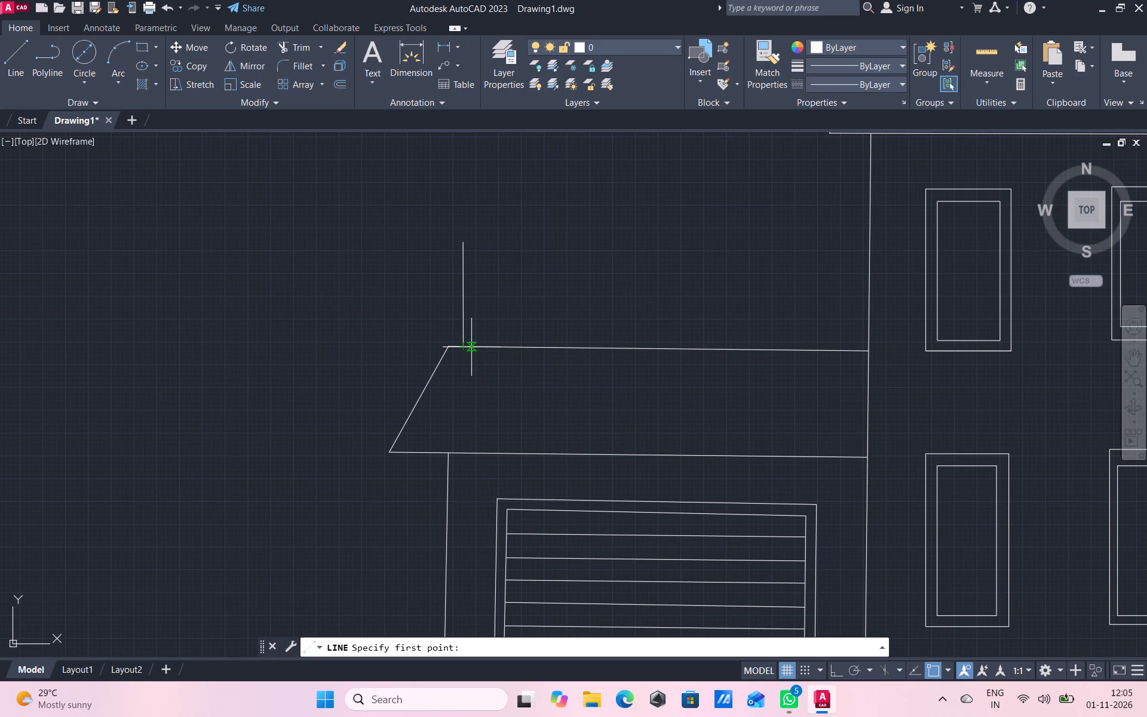
left_click(471, 347)
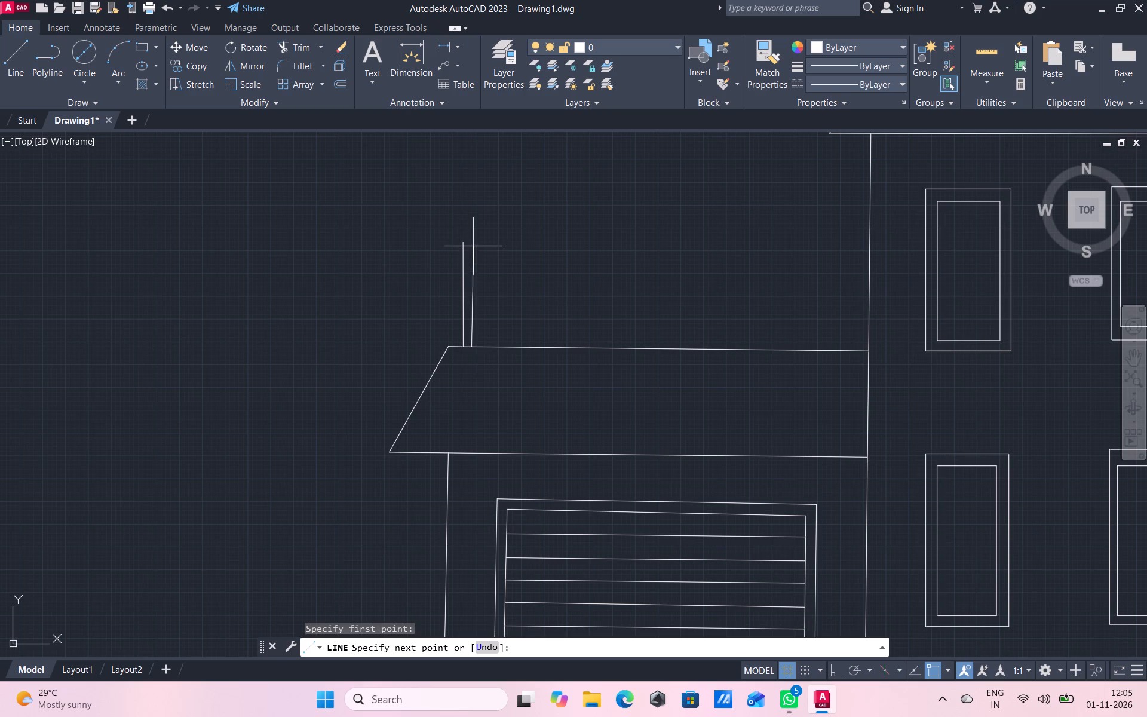
left_click(473, 241)
right_click(507, 268)
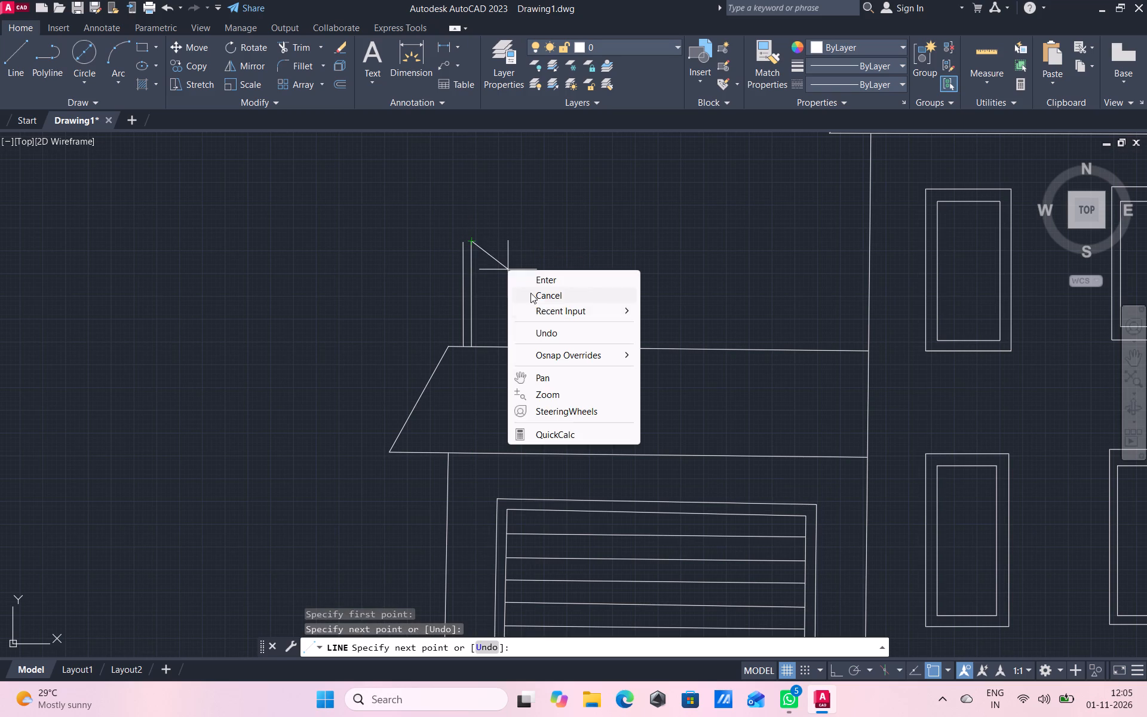
left_click(561, 294)
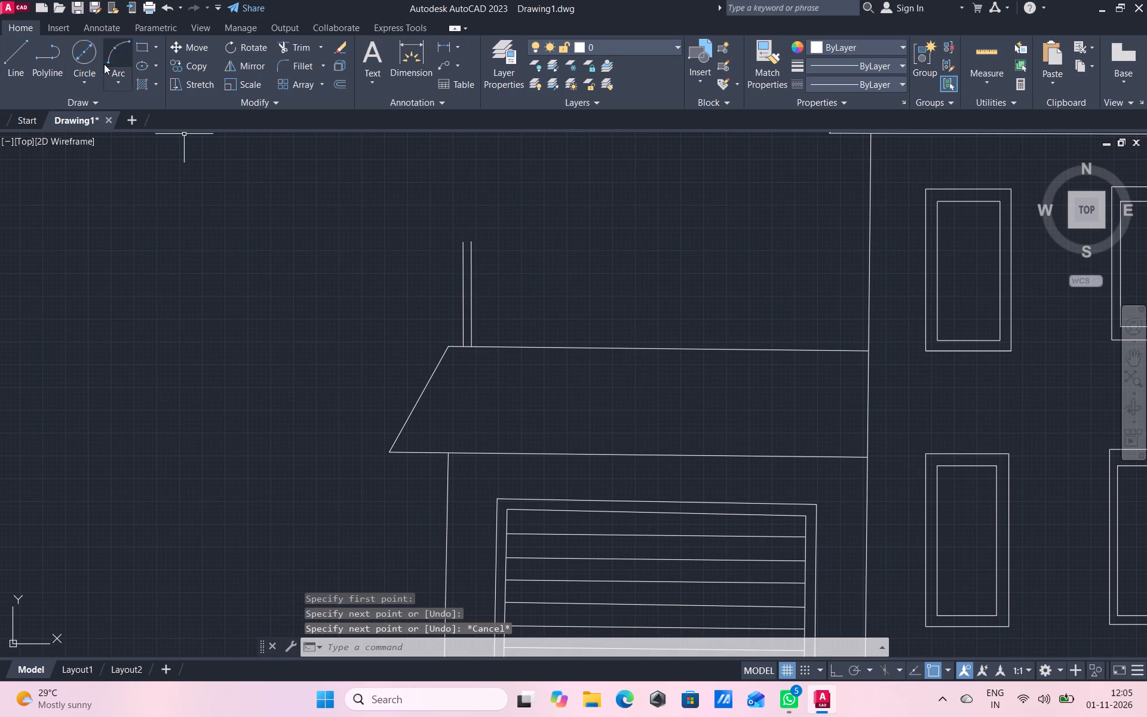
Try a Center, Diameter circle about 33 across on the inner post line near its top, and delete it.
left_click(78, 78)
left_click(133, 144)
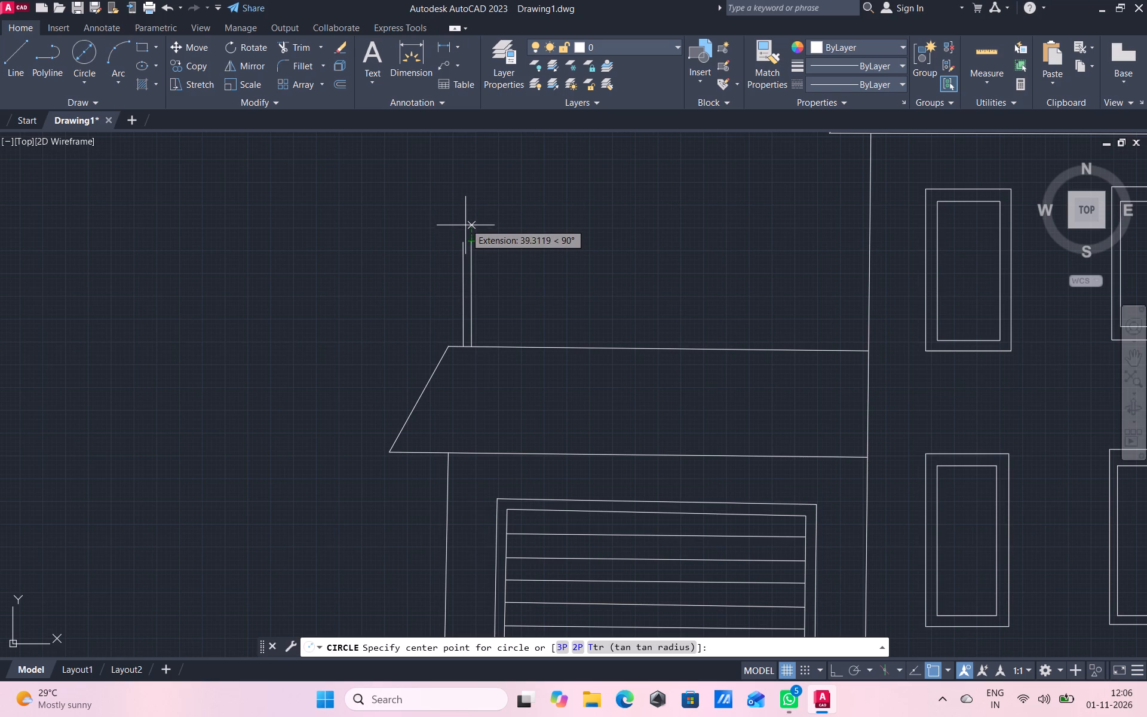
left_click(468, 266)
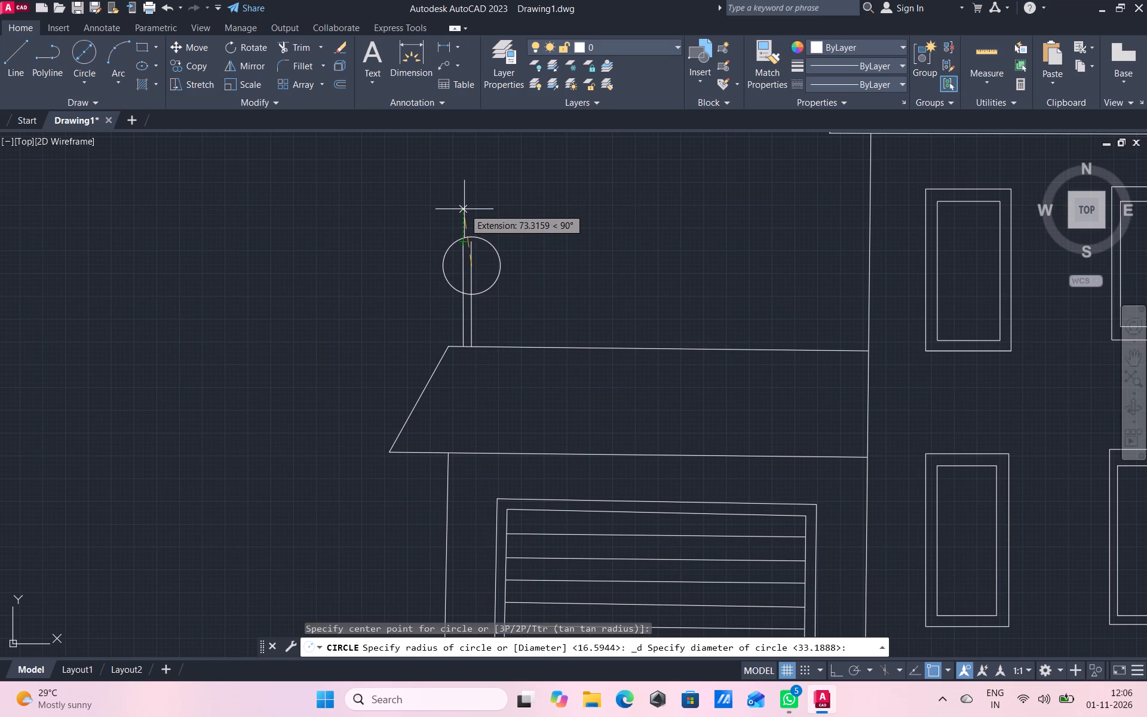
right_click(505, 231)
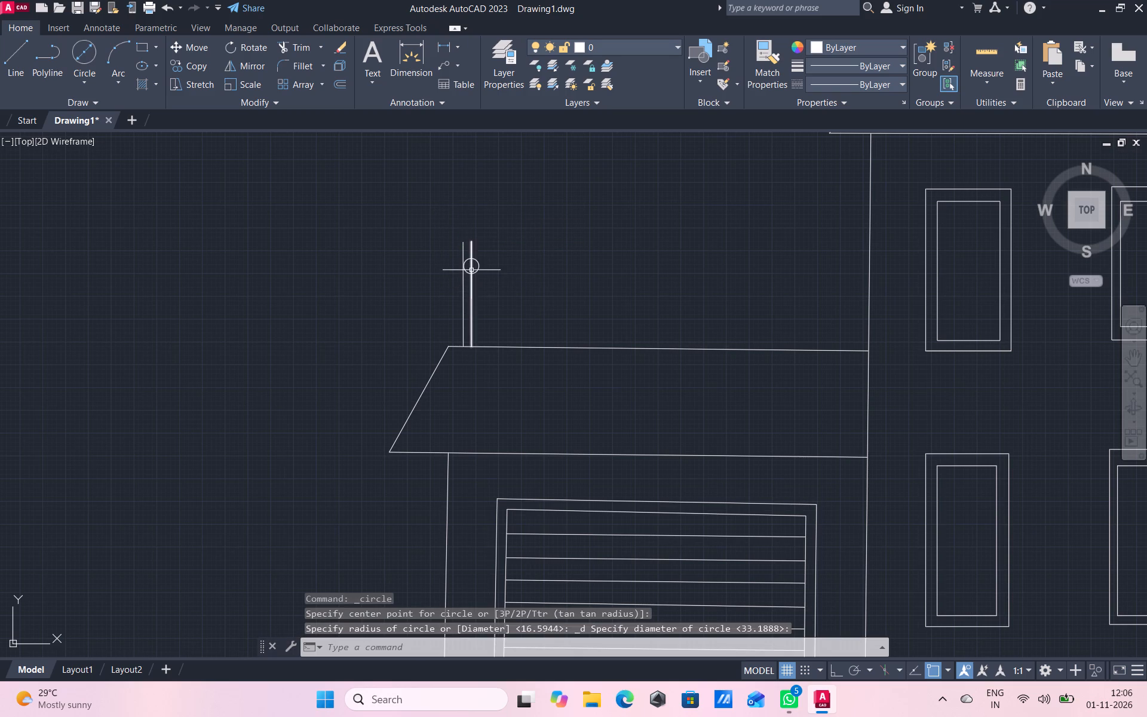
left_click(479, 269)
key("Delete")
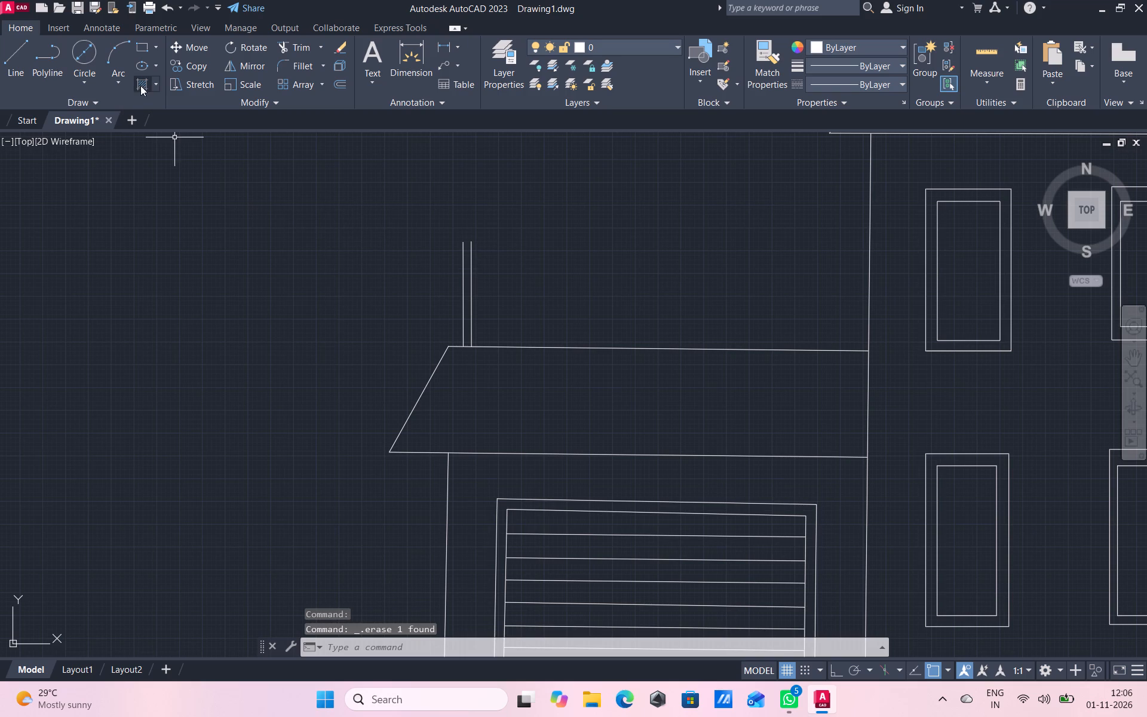
Cap the post with a small rounded Start, End, Radius arc joining the top ends of its two vertical lines.
left_click(122, 83)
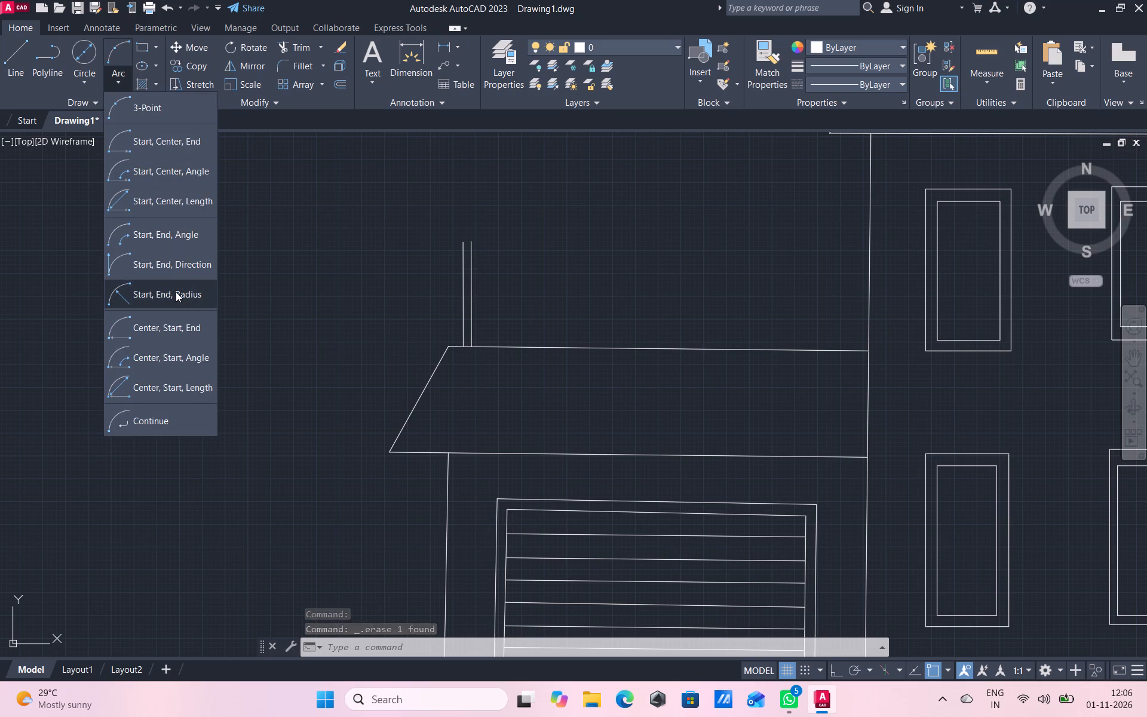
left_click(176, 292)
left_click(473, 240)
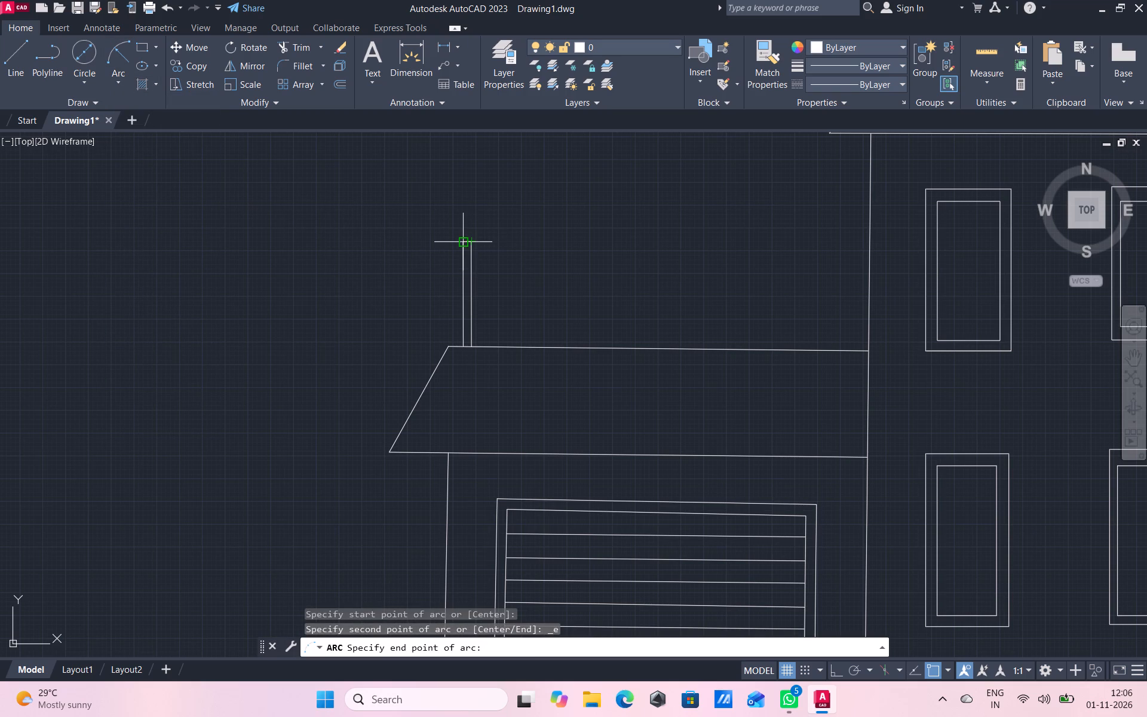
left_click(465, 242)
key("Return")
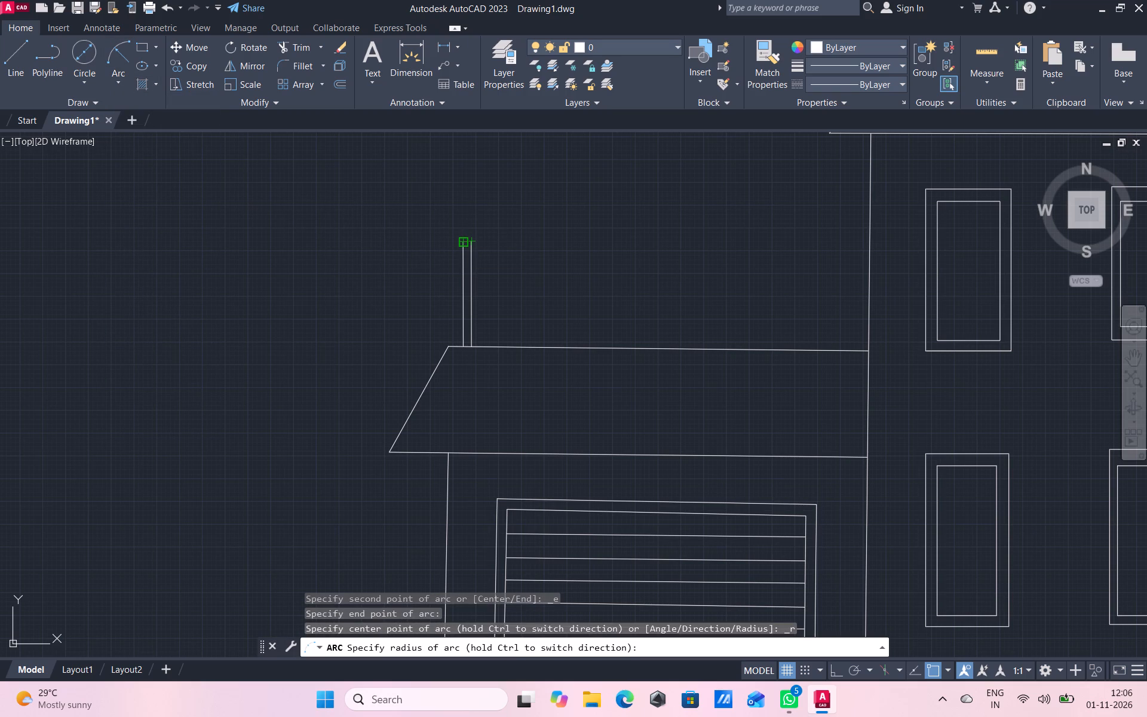
scroll(464, 242, "down", 1)
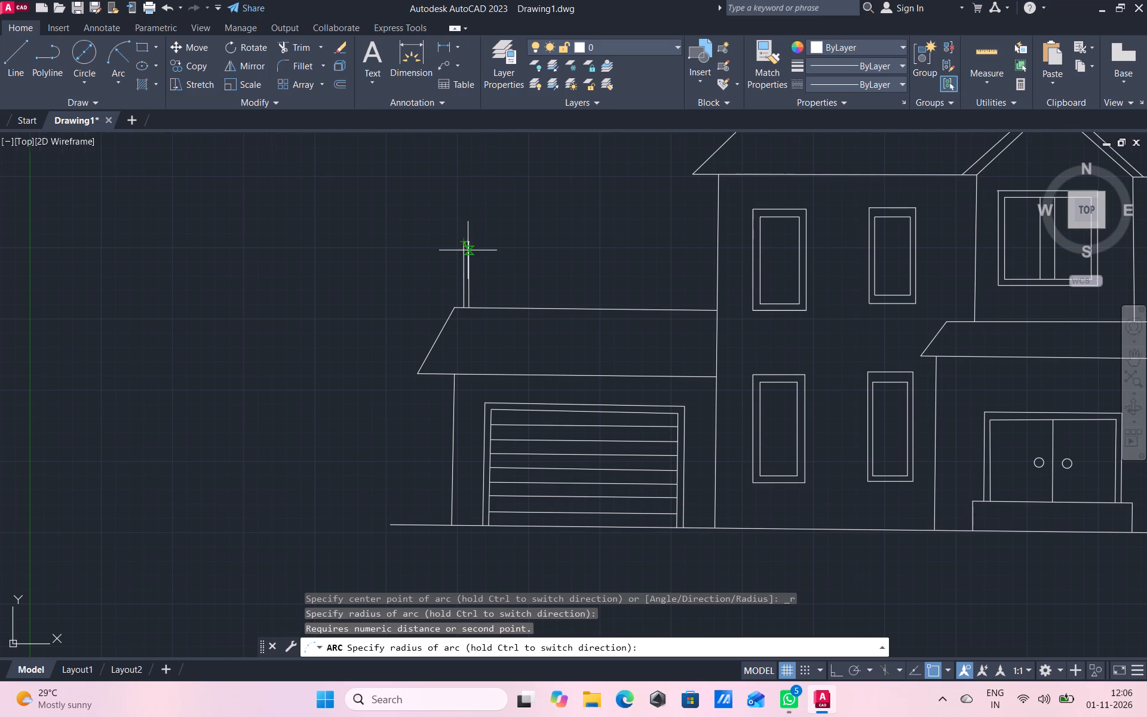
scroll(468, 250, "up", 3)
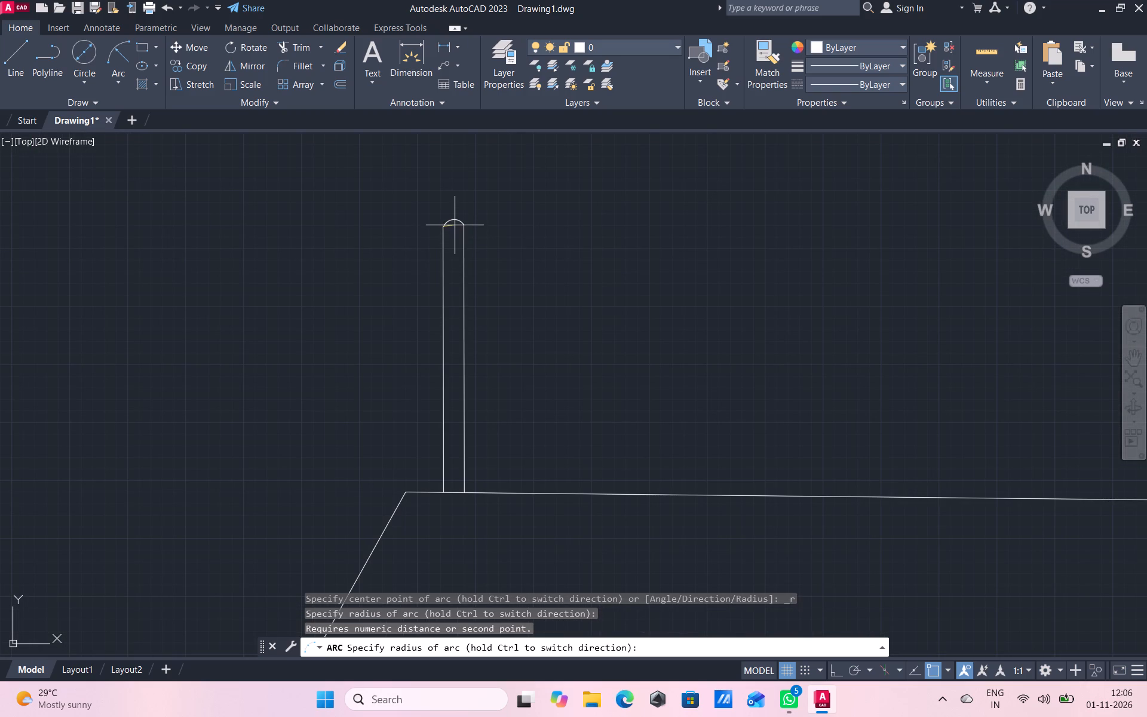
left_click(455, 225)
Draw the lower railing bar as two parallel lines just above the garage roof ridge, from the post to the house wall.
scroll(425, 240, "down", 1)
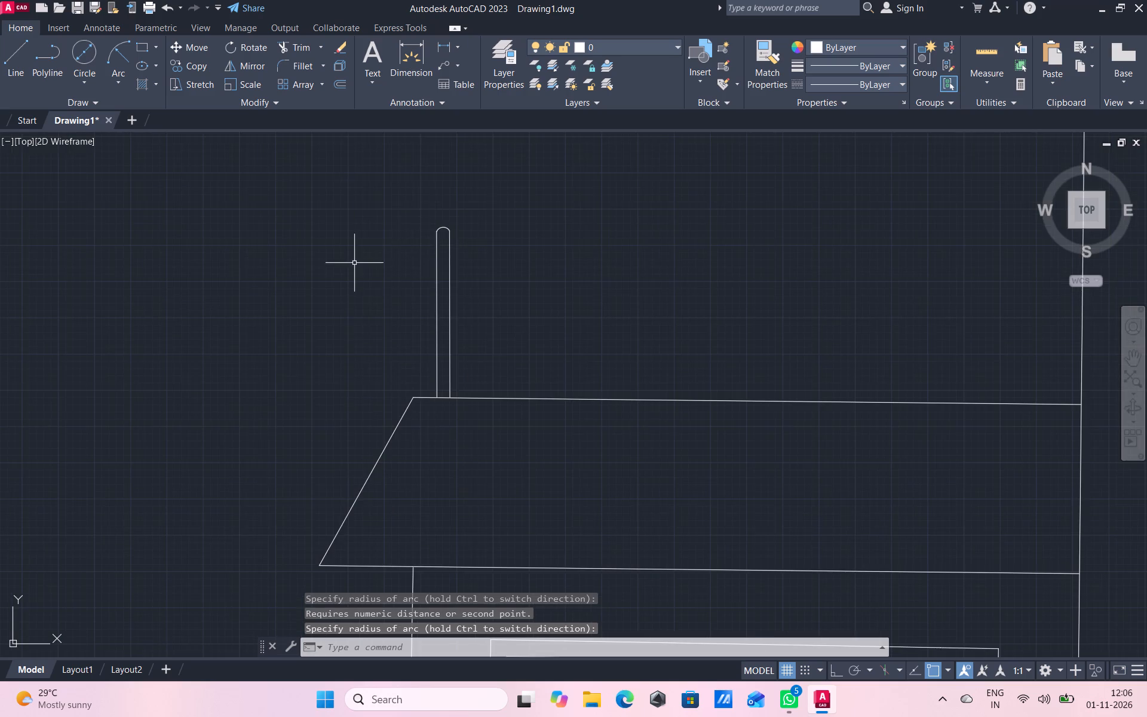
scroll(353, 265, "down", 1)
scroll(308, 288, "down", 1)
scroll(429, 250, "up", 1)
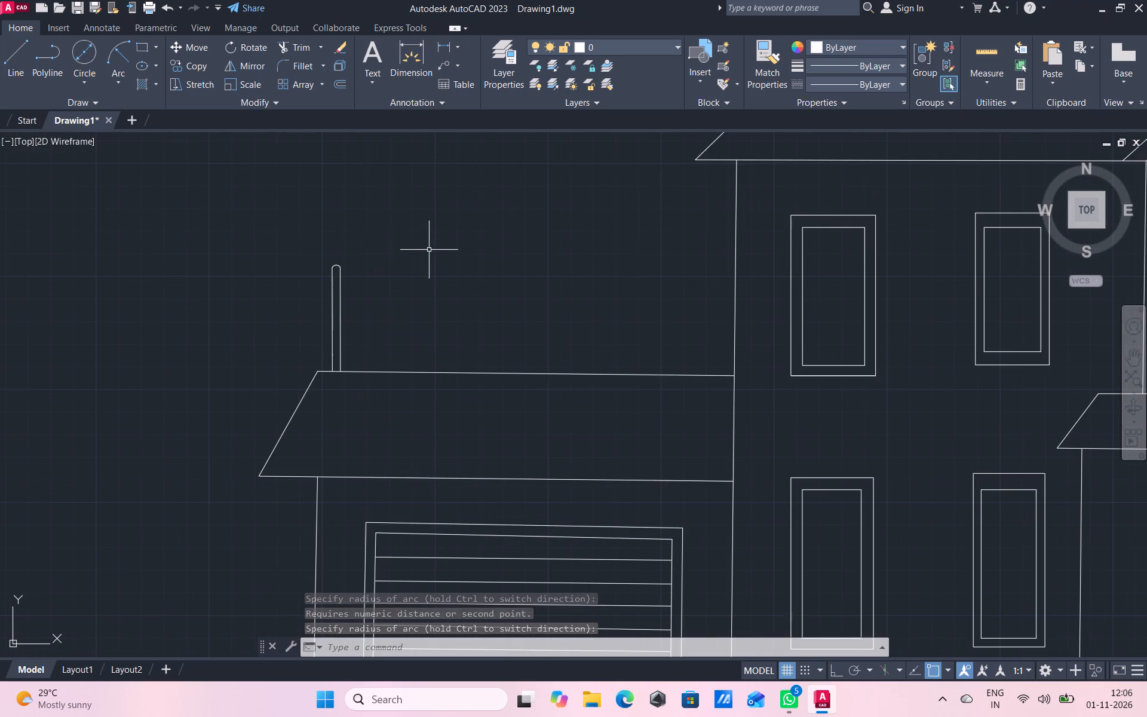
left_click(24, 52)
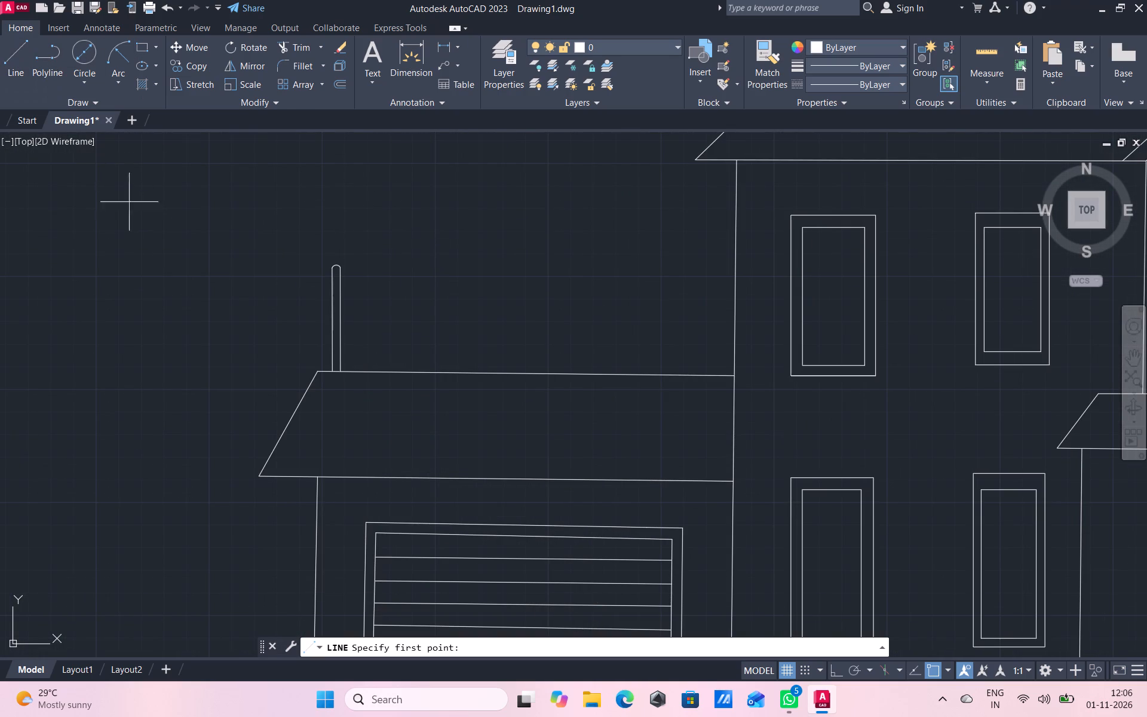
left_click(340, 351)
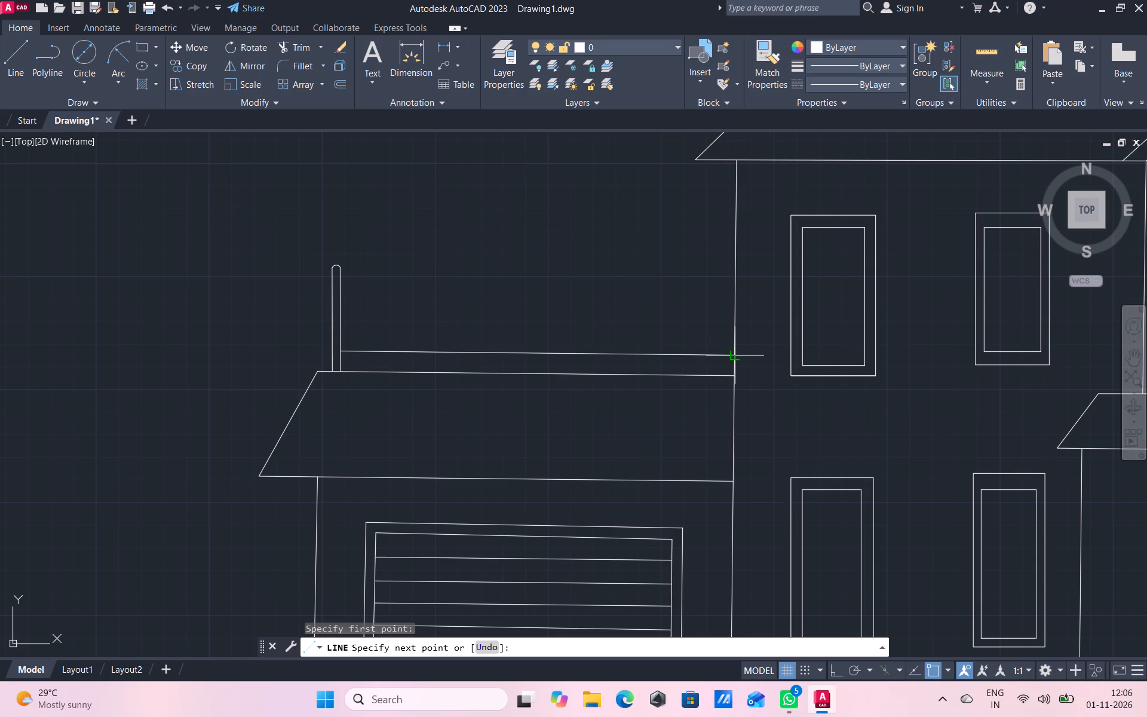
left_click(733, 356)
right_click(706, 332)
left_click(739, 355)
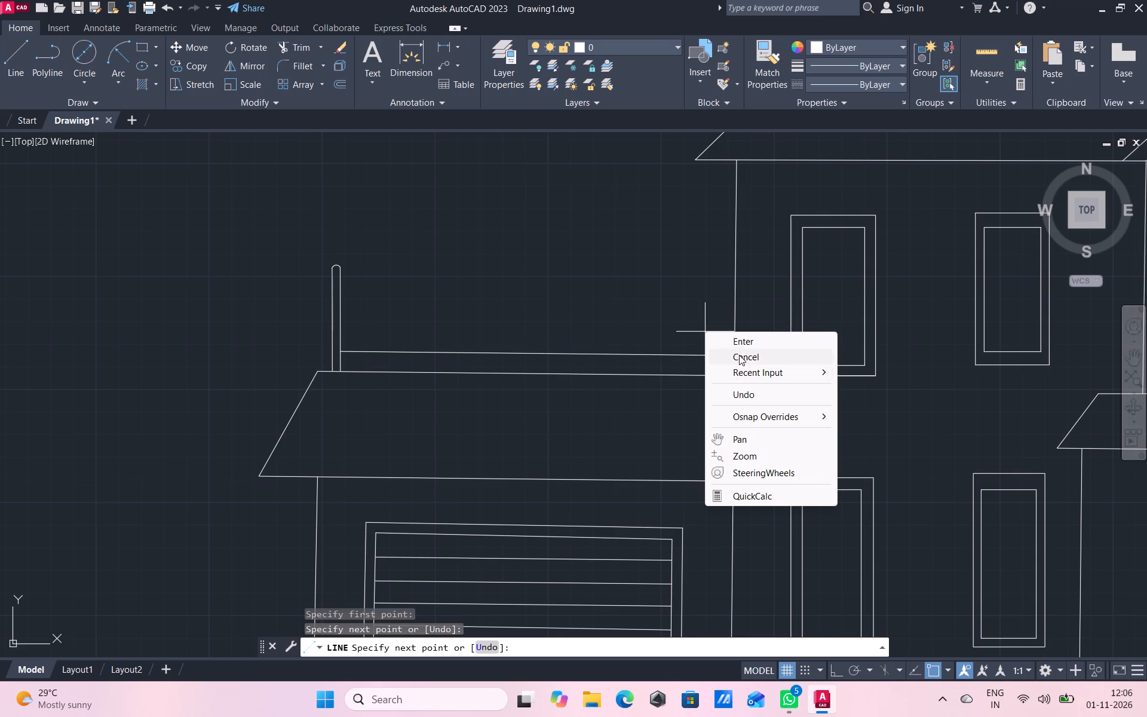
left_click(20, 61)
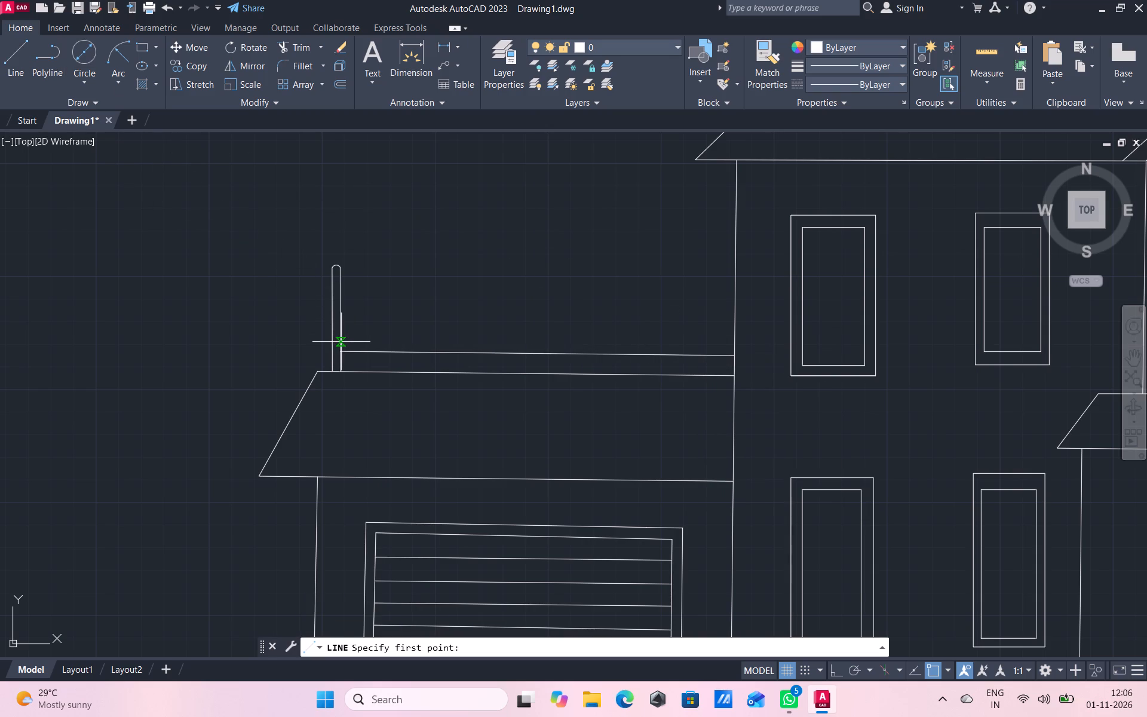
left_click(341, 342)
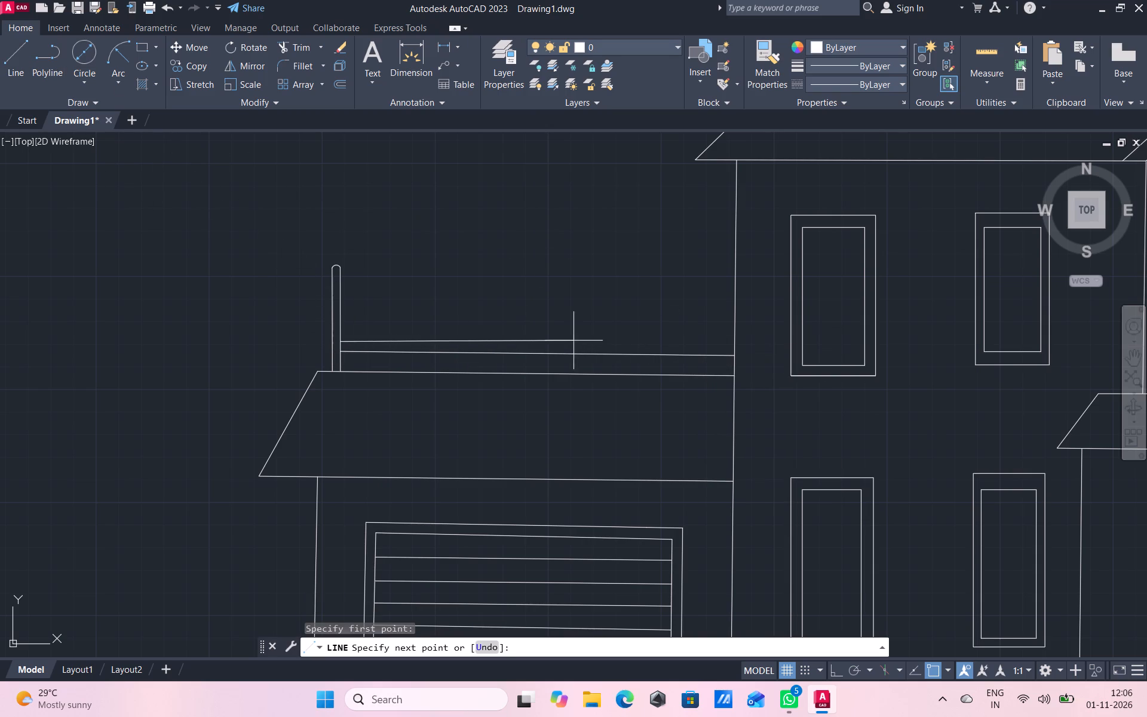
left_click(737, 344)
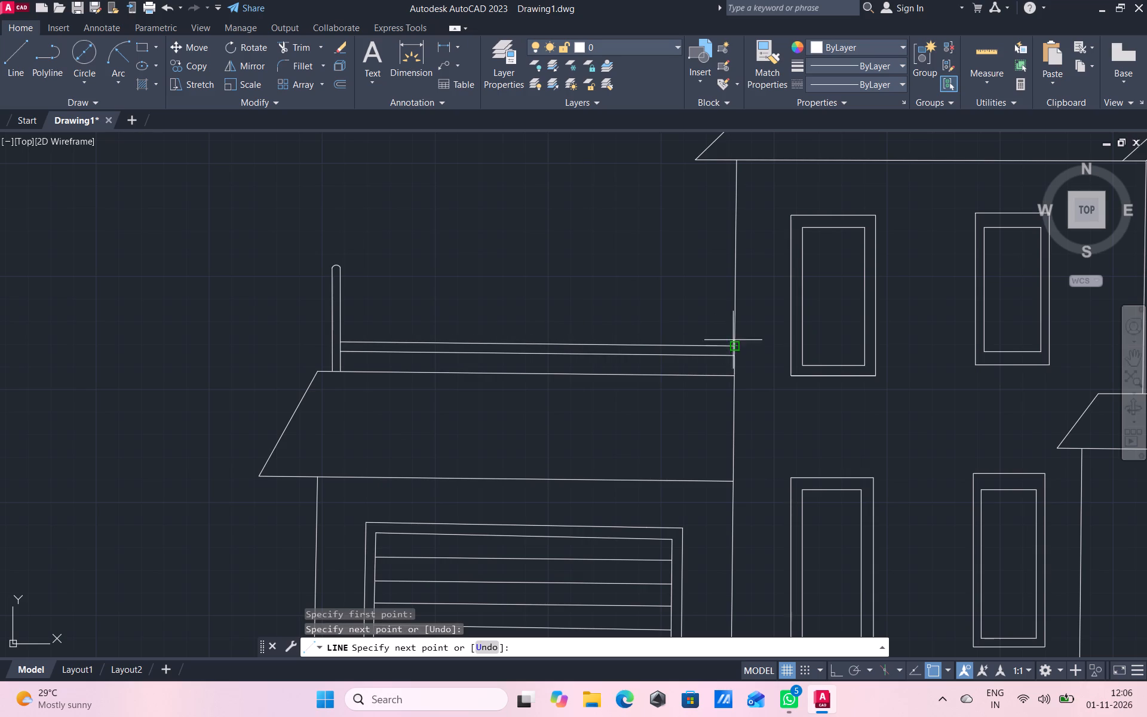
right_click(645, 293)
left_click(705, 317)
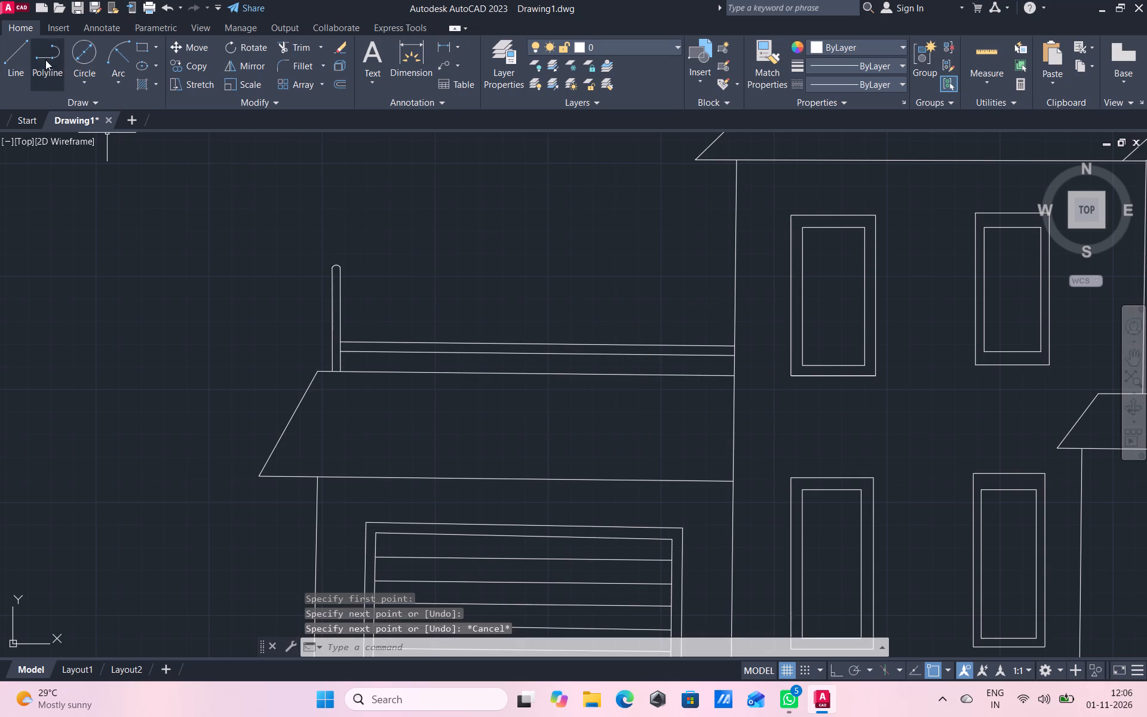
Draw the upper railing bar as two parallel lines just below the post's cap, from the post to the house wall.
left_click(28, 60)
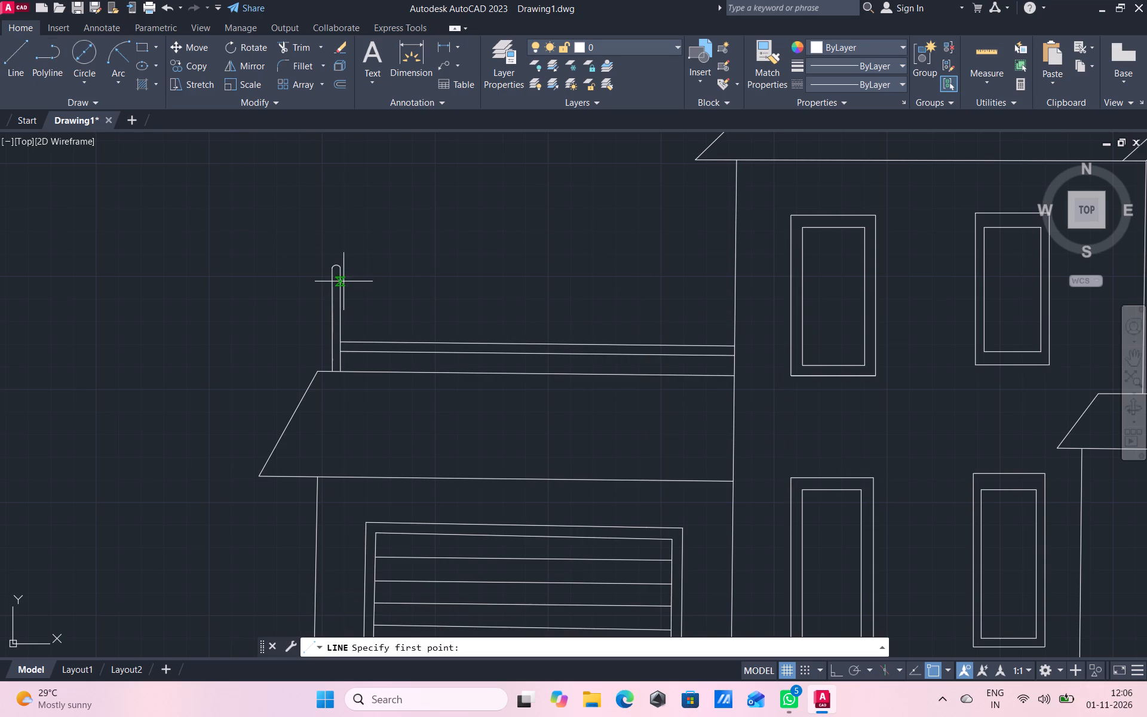
left_click(344, 283)
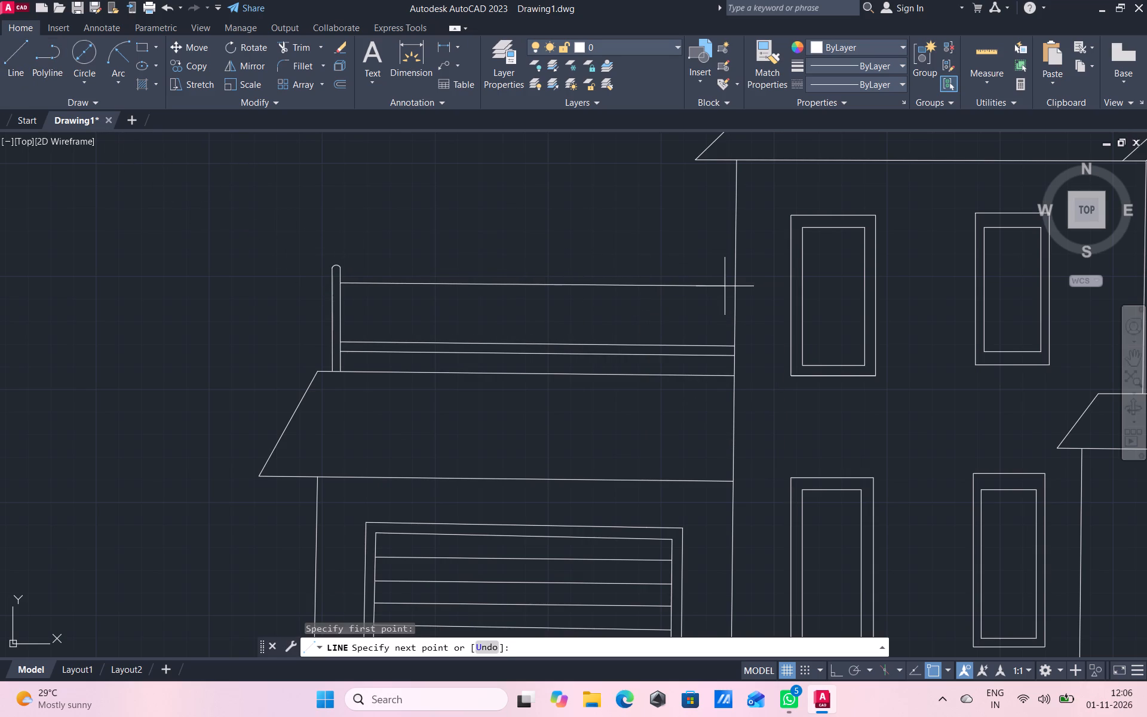
left_click(737, 284)
right_click(648, 312)
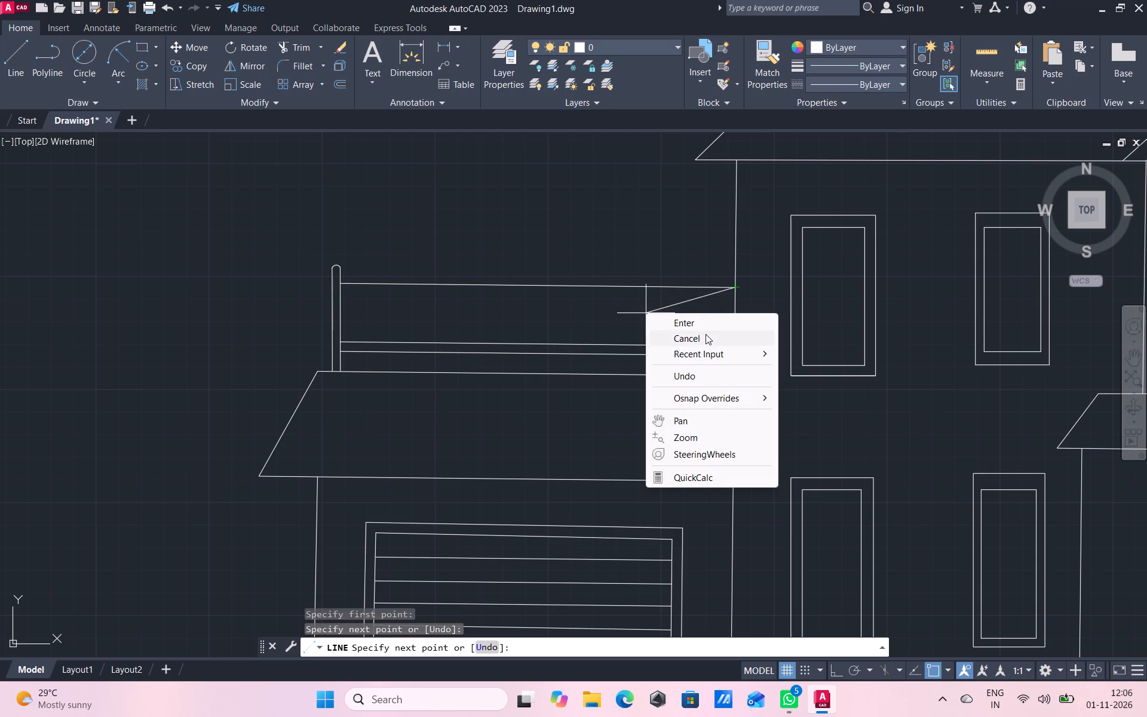
left_click(706, 334)
left_click(4, 61)
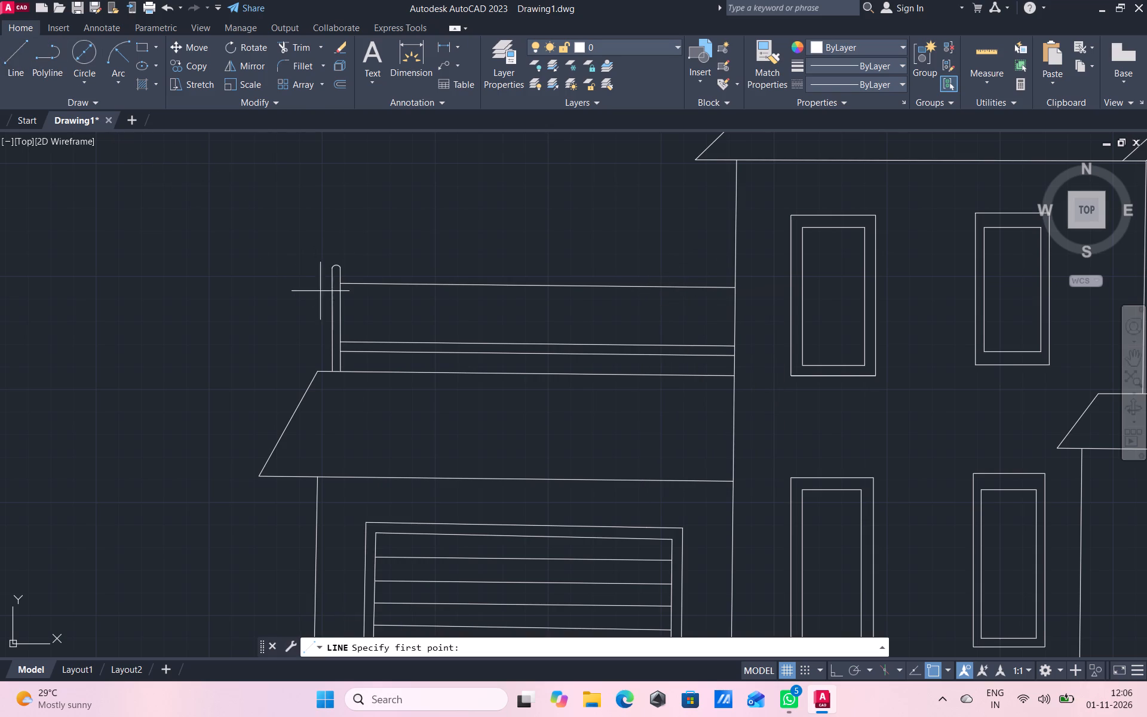
left_click(343, 292)
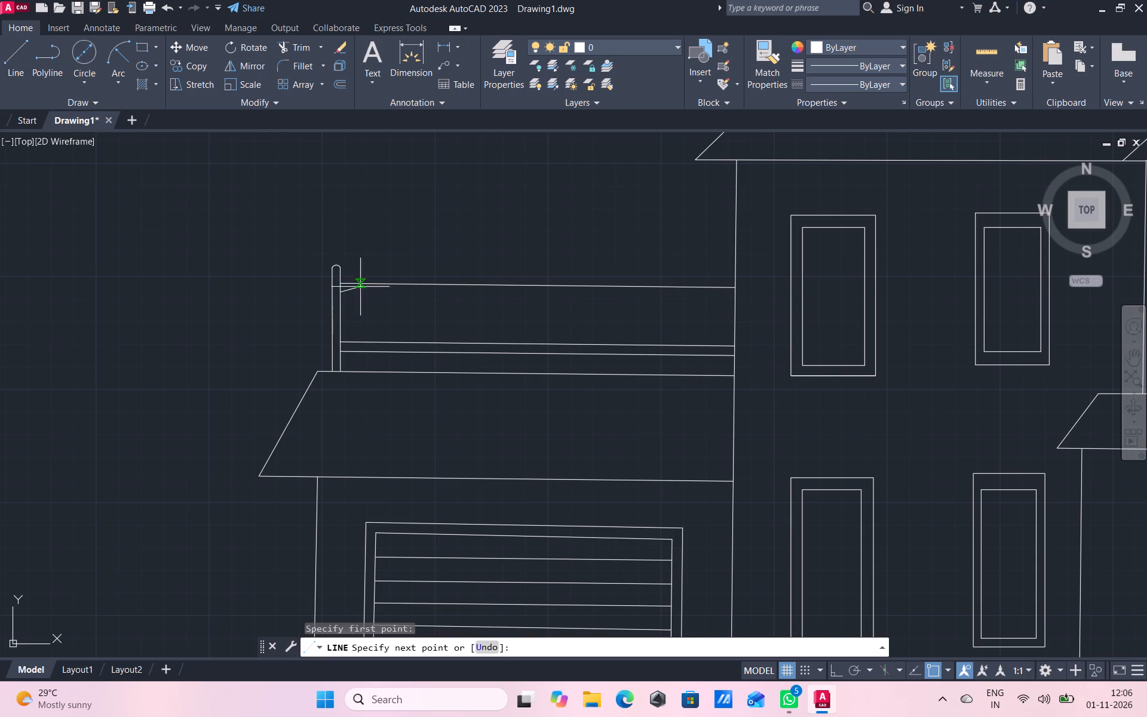
left_click(734, 296)
right_click(624, 290)
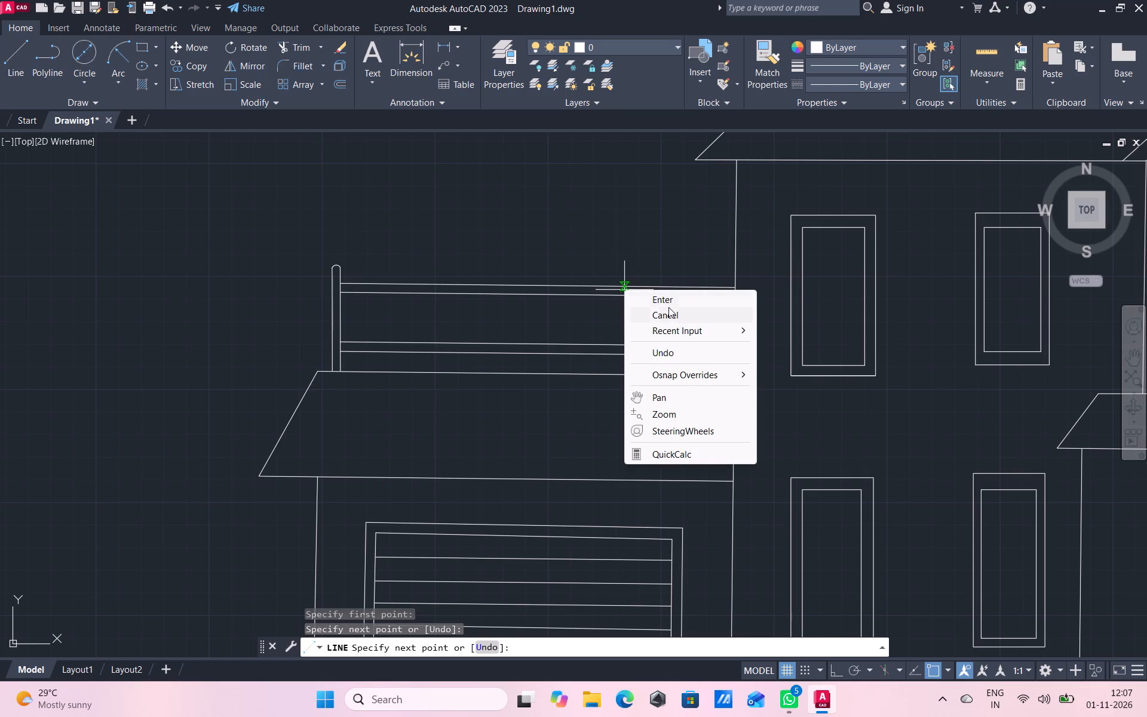
left_click(668, 311)
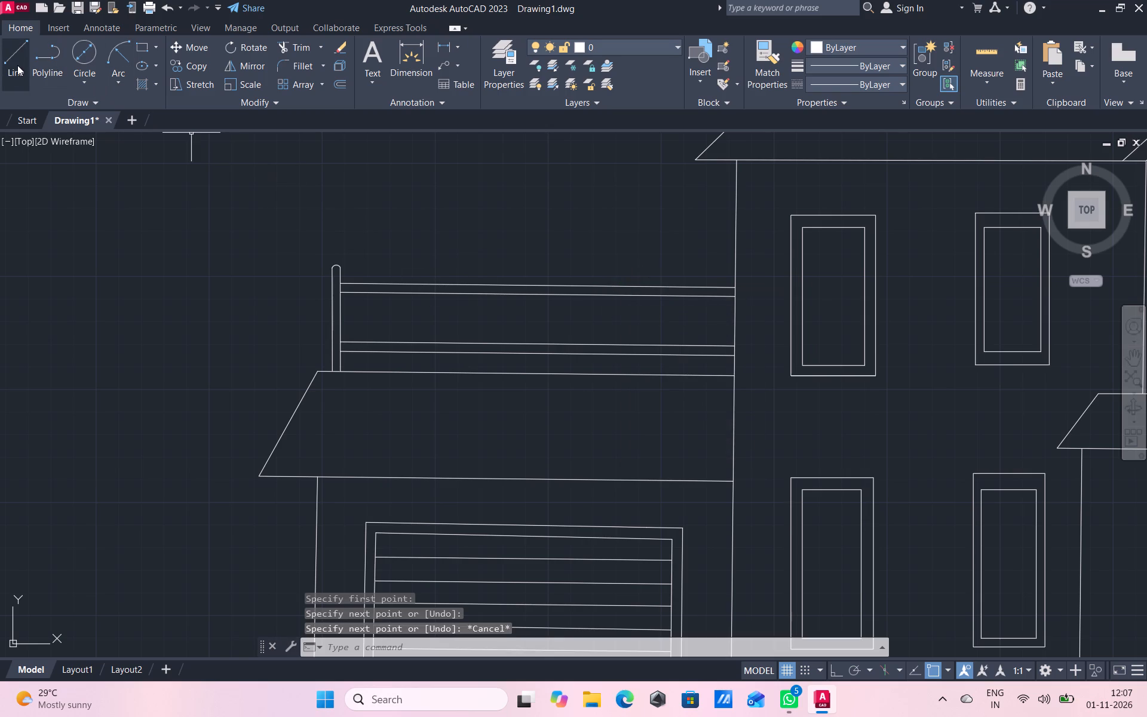
Draw the first railing baluster near the post as two closely spaced vertical lines between the upper and lower bars.
left_click(10, 64)
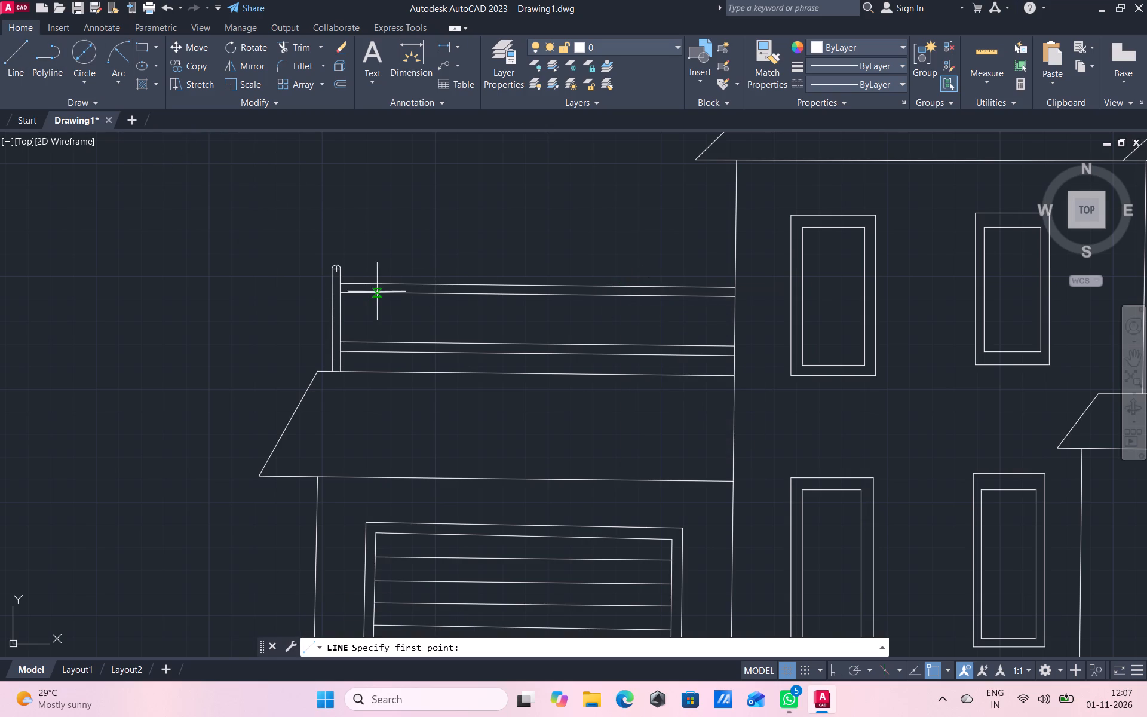
left_click(387, 294)
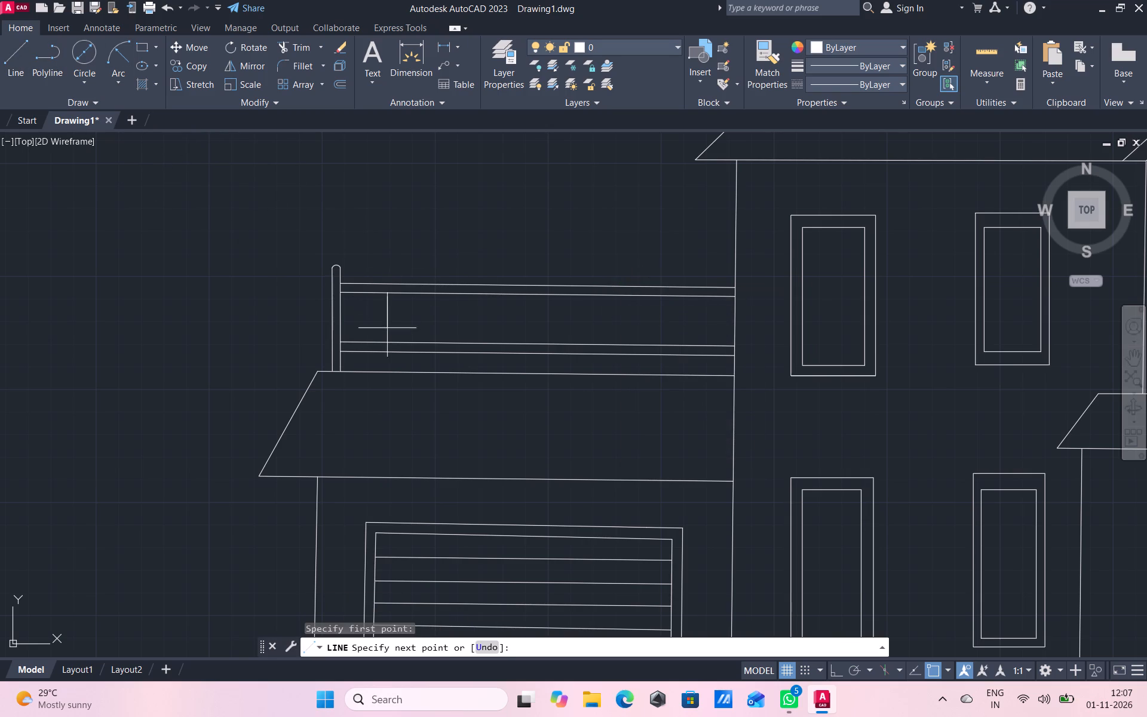
left_click(387, 339)
right_click(379, 320)
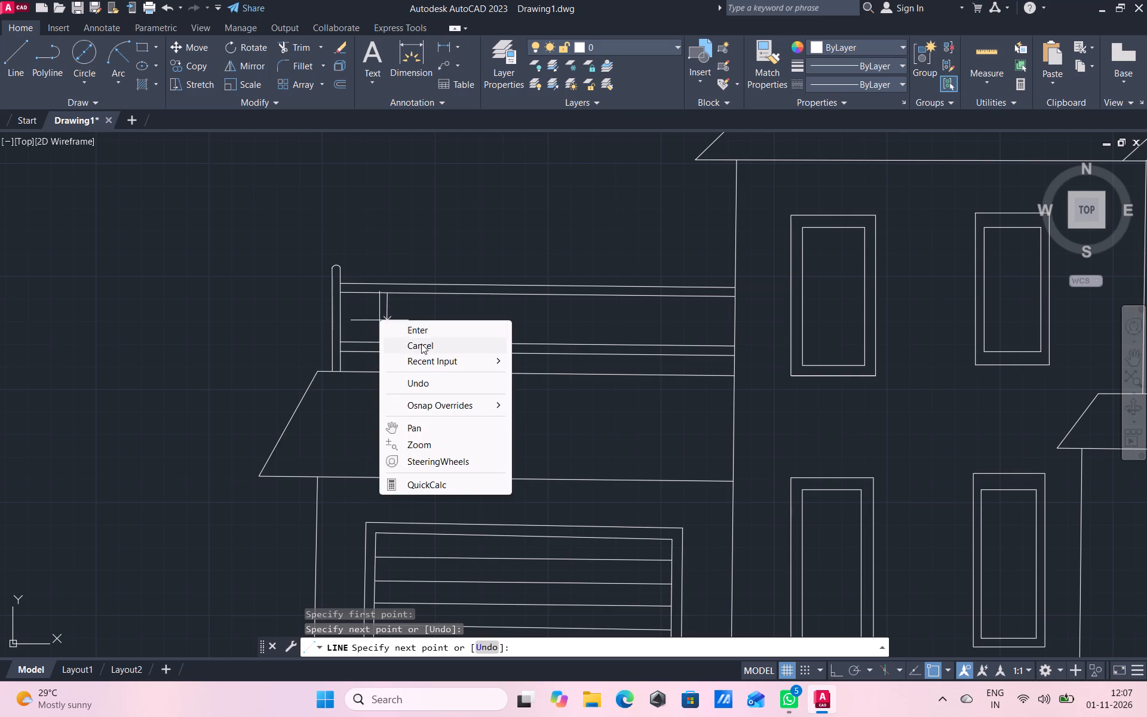
left_click(422, 344)
left_click(4, 49)
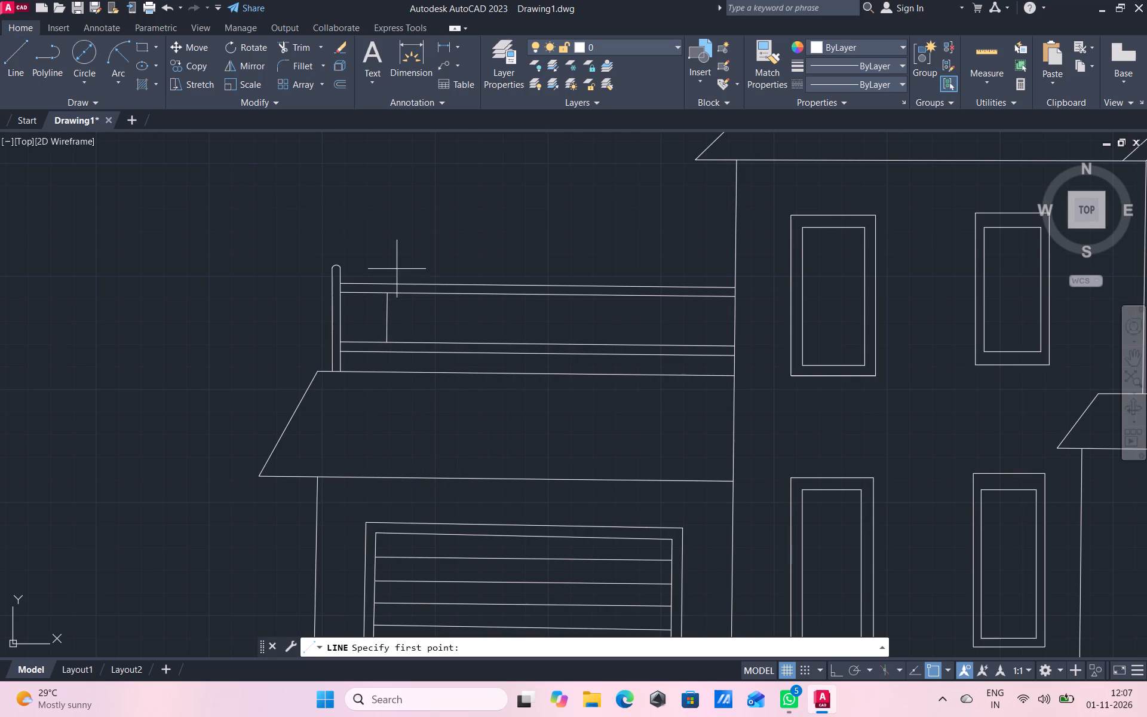
left_click(395, 291)
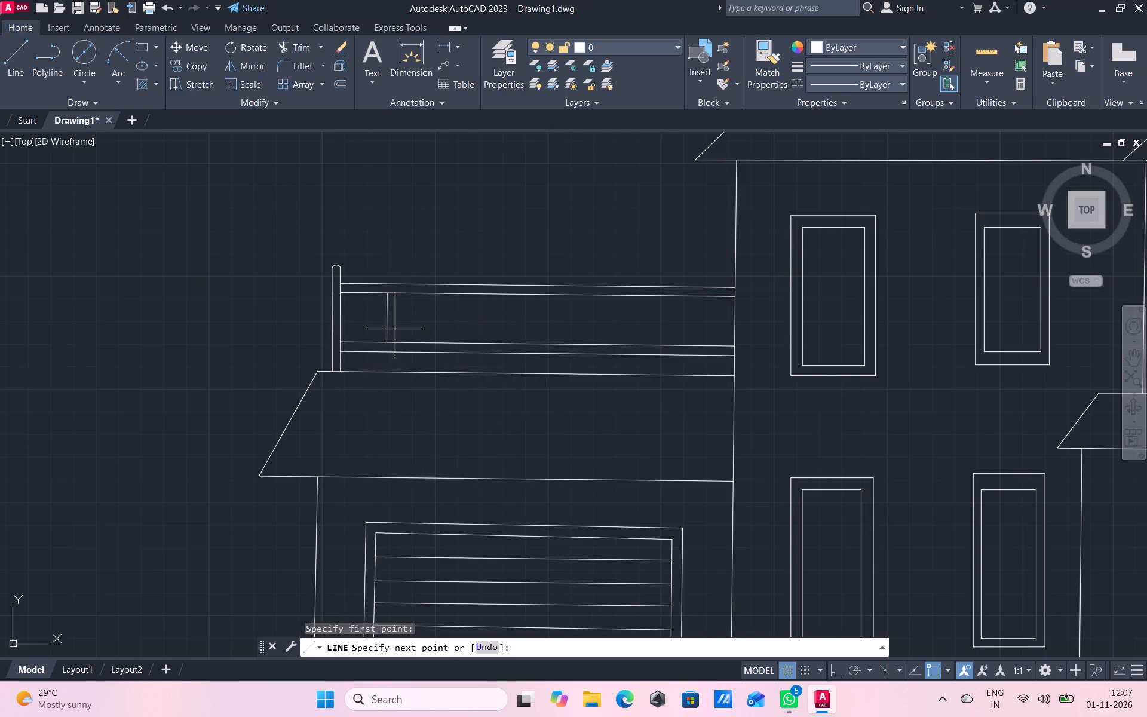
left_click(396, 341)
right_click(416, 330)
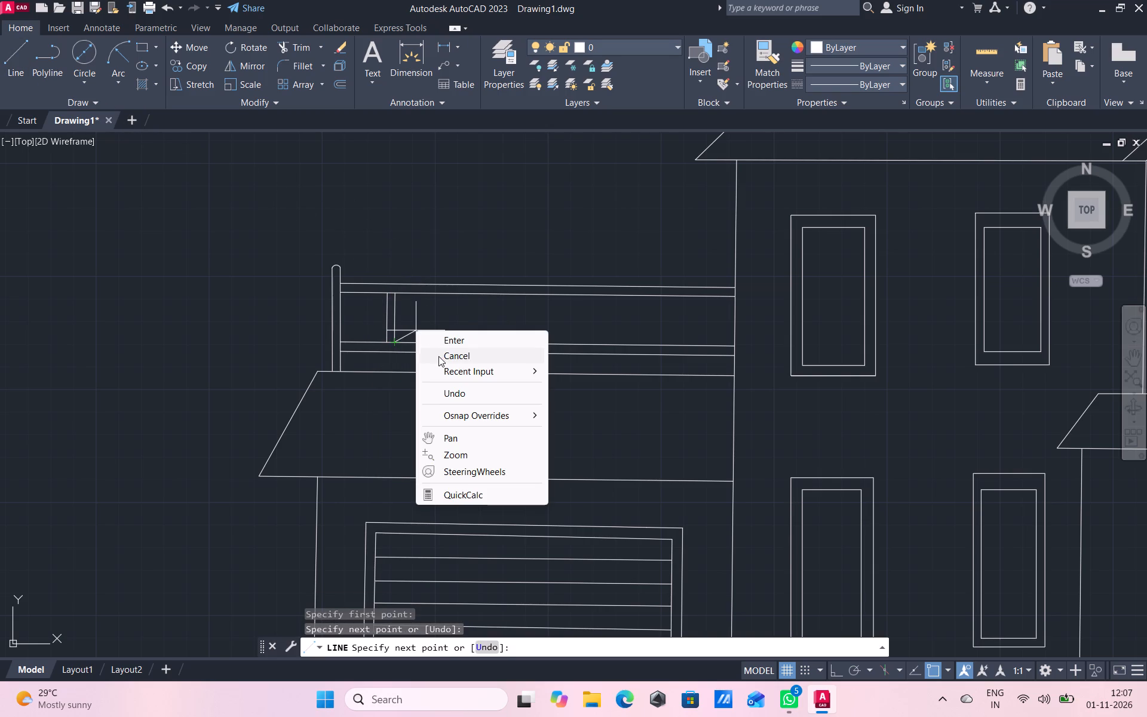
left_click(438, 356)
Draw the second baluster as a pair of vertical lines between the railing bars, on the house side of the first.
left_click(22, 68)
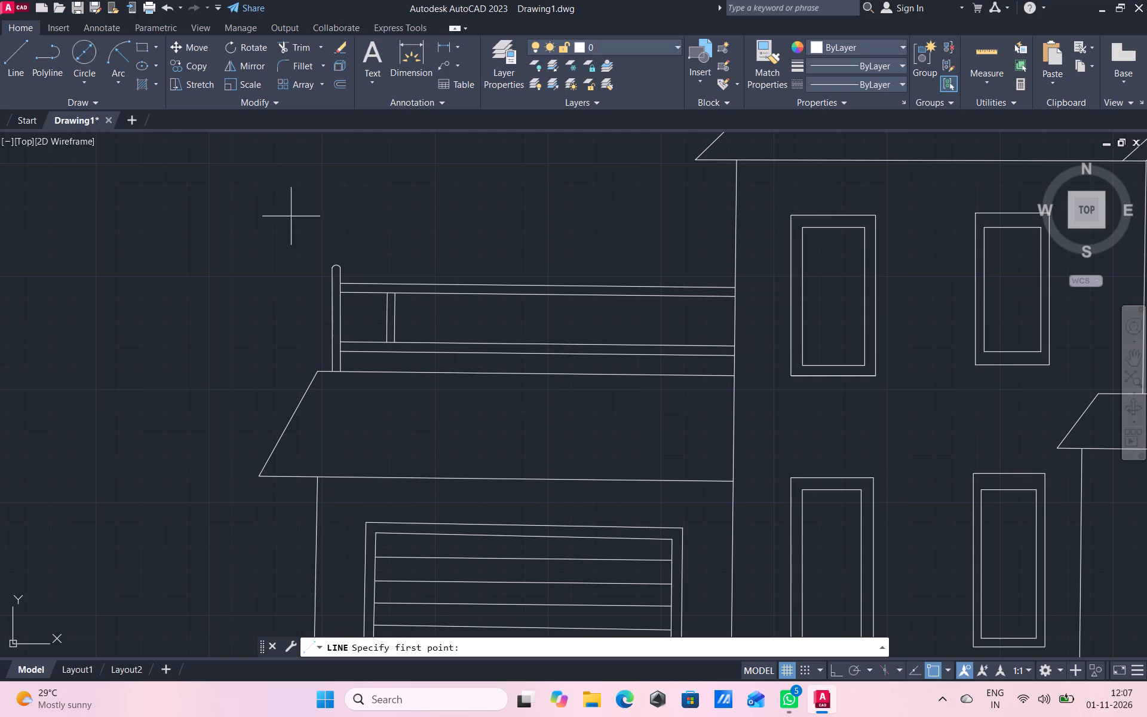
left_click(434, 295)
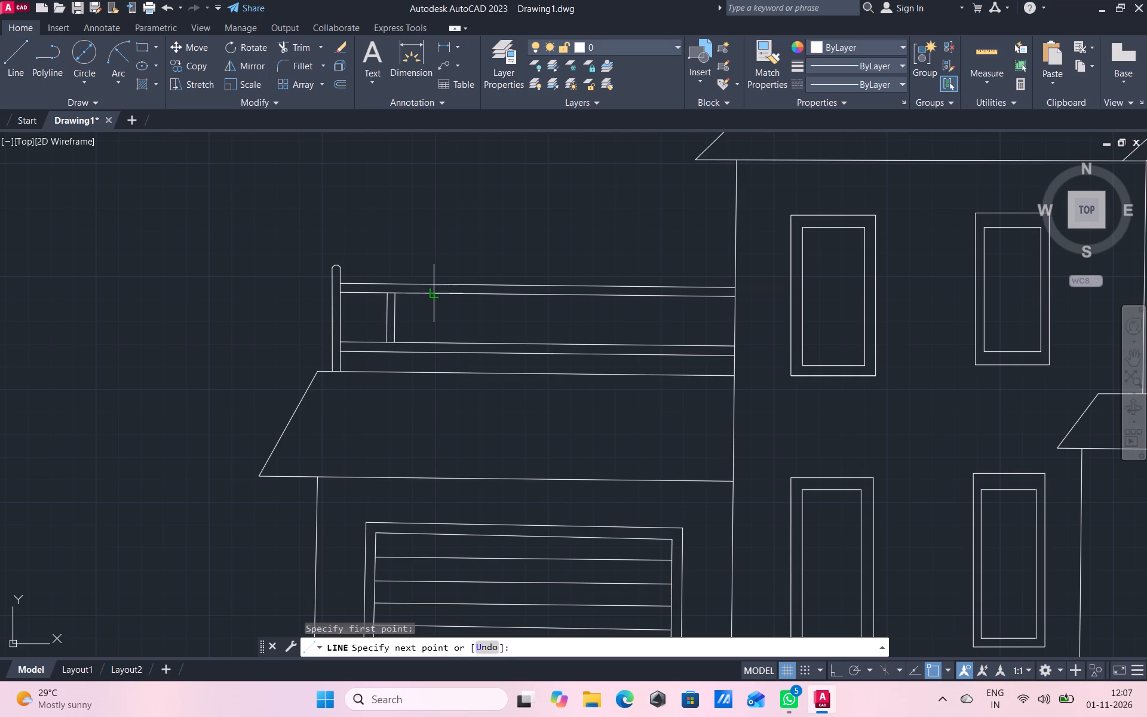
left_click(435, 341)
right_click(450, 334)
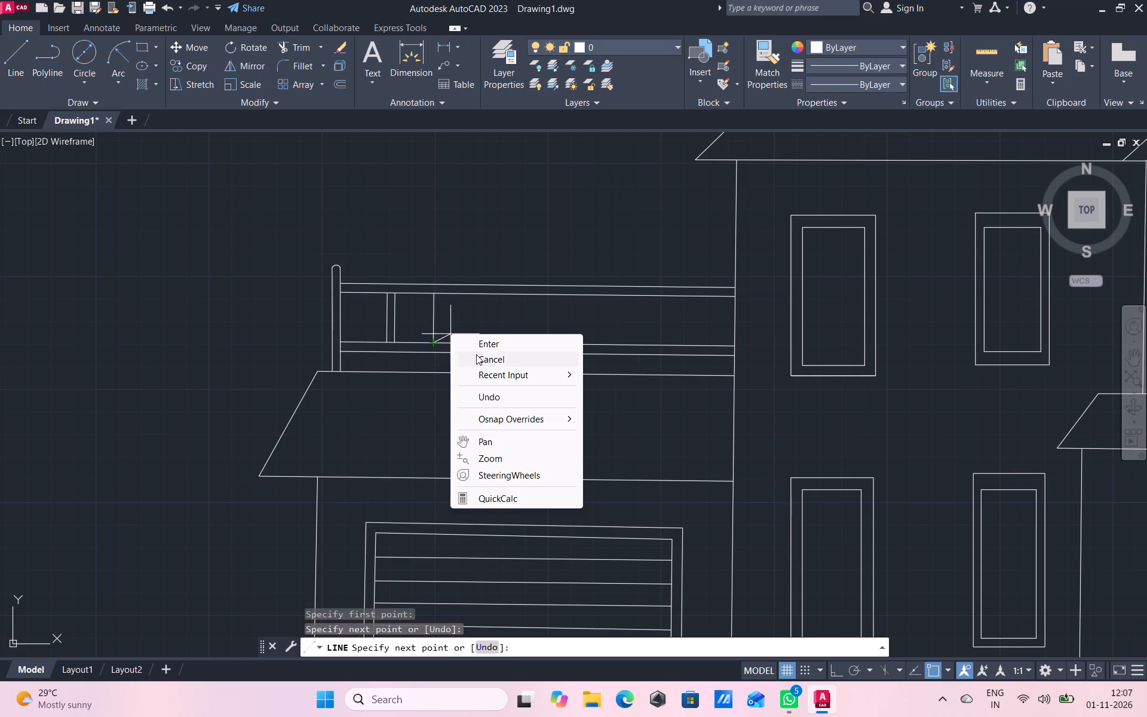
left_click(493, 361)
left_click(16, 50)
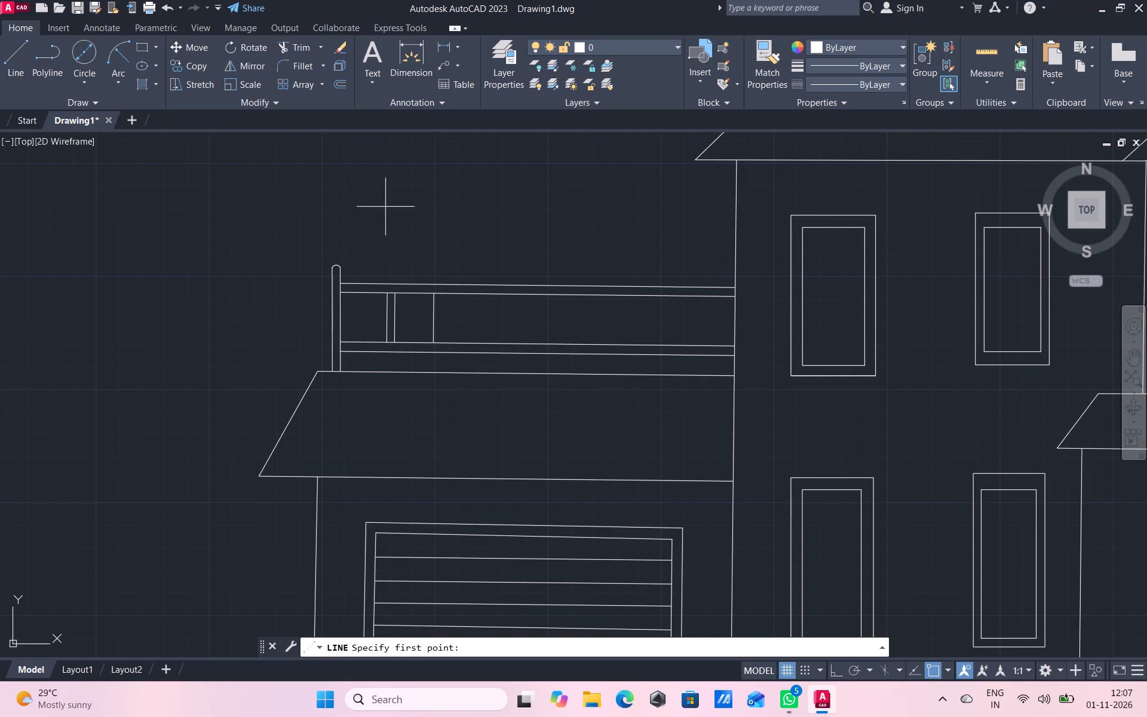
left_click(442, 292)
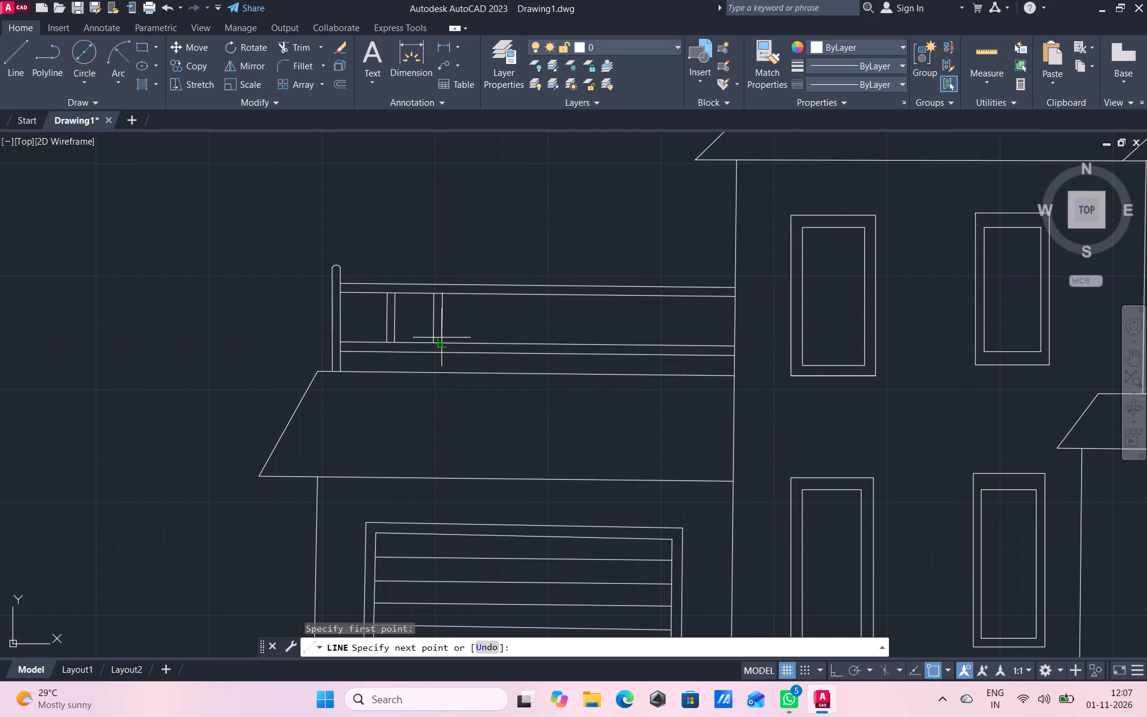
left_click(441, 341)
right_click(466, 320)
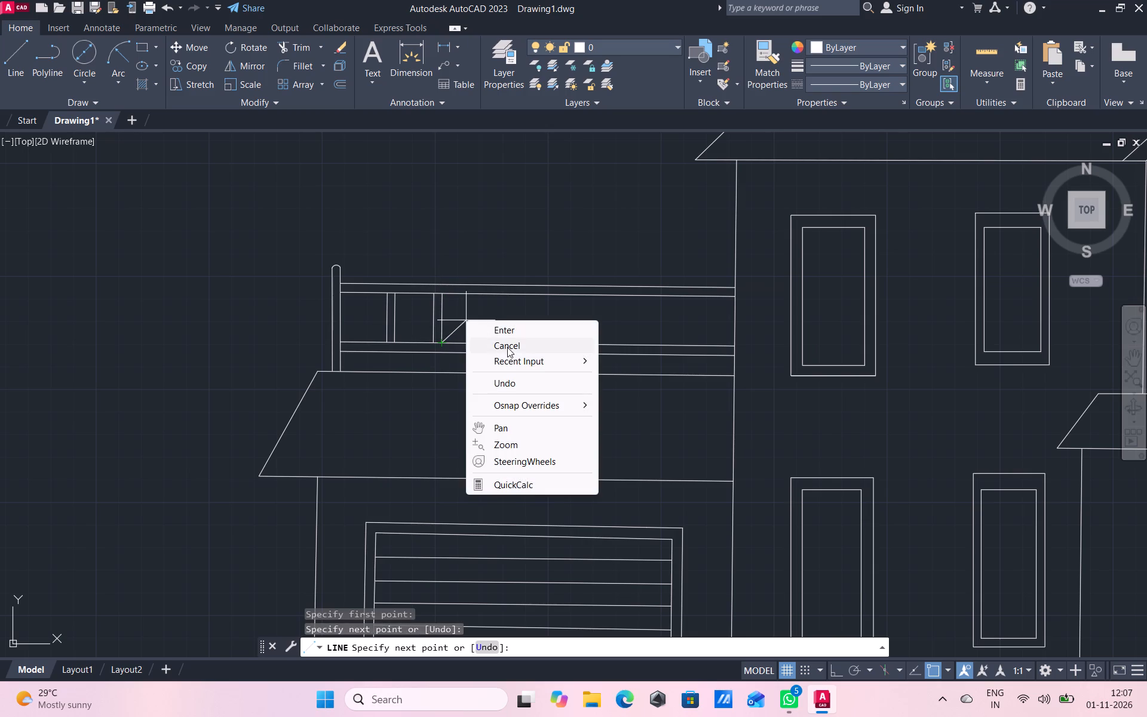
left_click(508, 348)
Draw the third baluster as two parallel vertical lines between the railing bars, spaced like the first two.
left_click(20, 60)
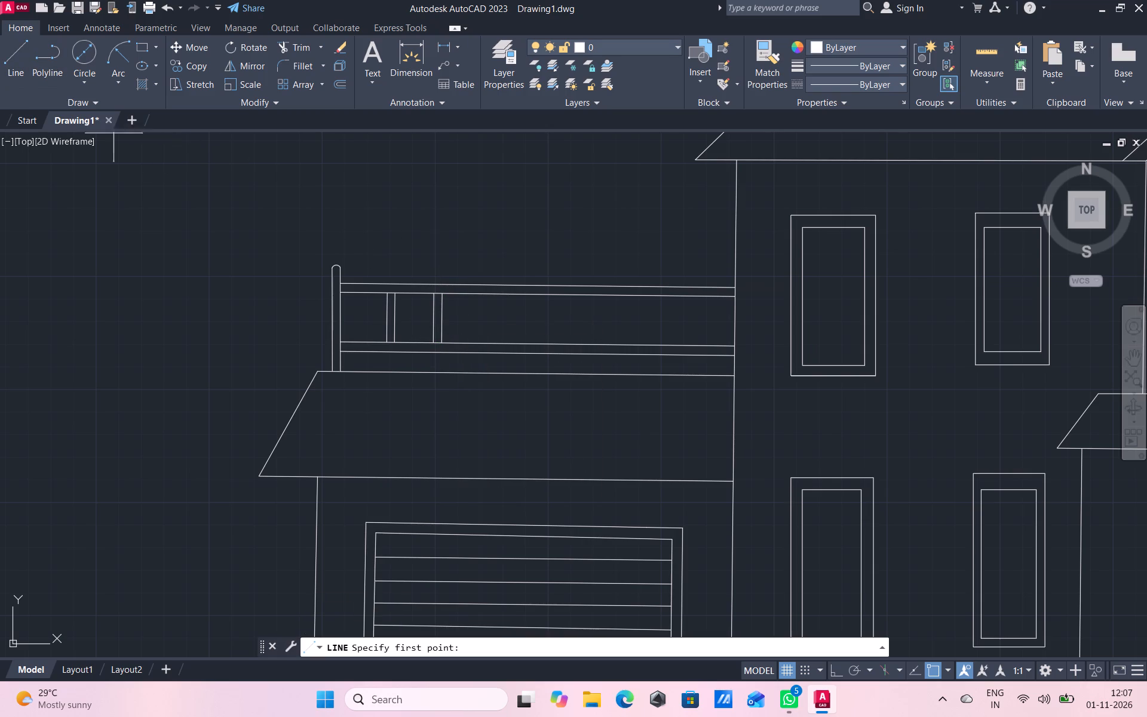
left_click(482, 295)
left_click(480, 345)
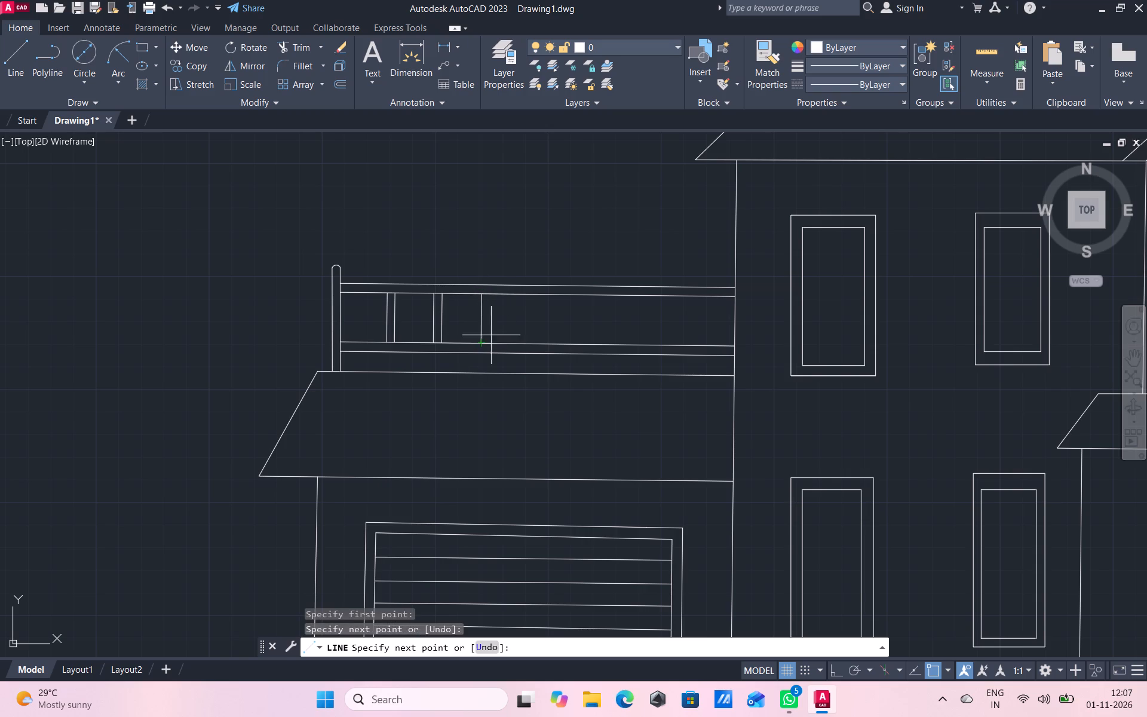
right_click(503, 325)
left_click(528, 348)
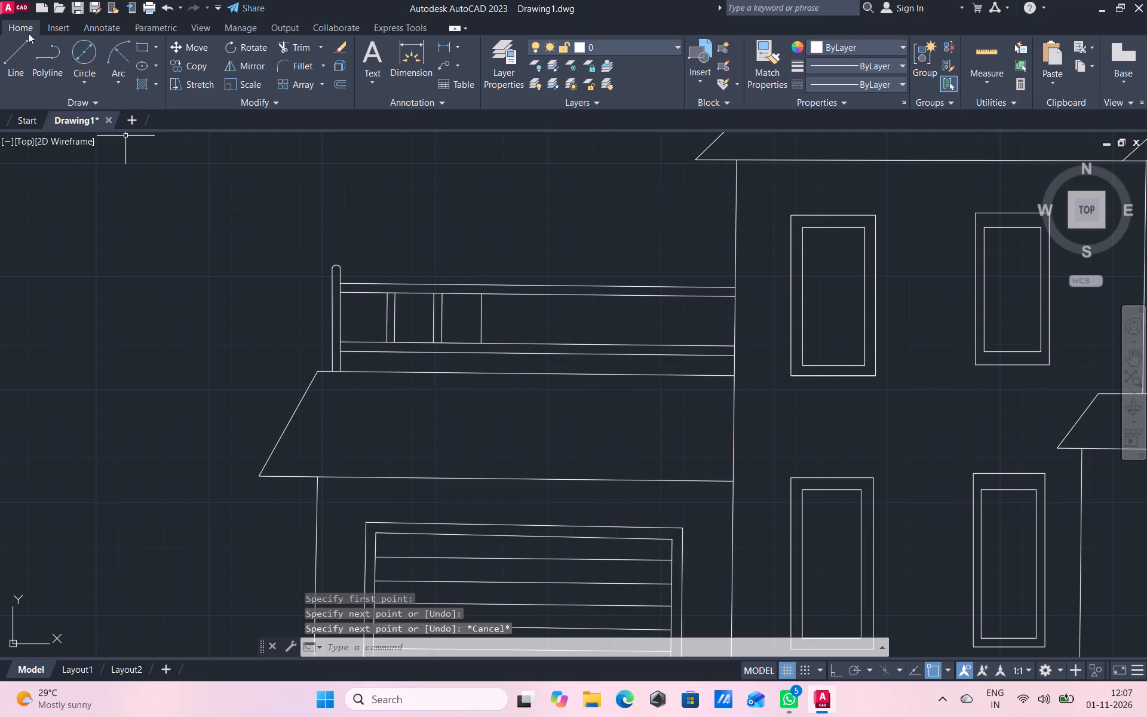
left_click(24, 40)
left_click(492, 293)
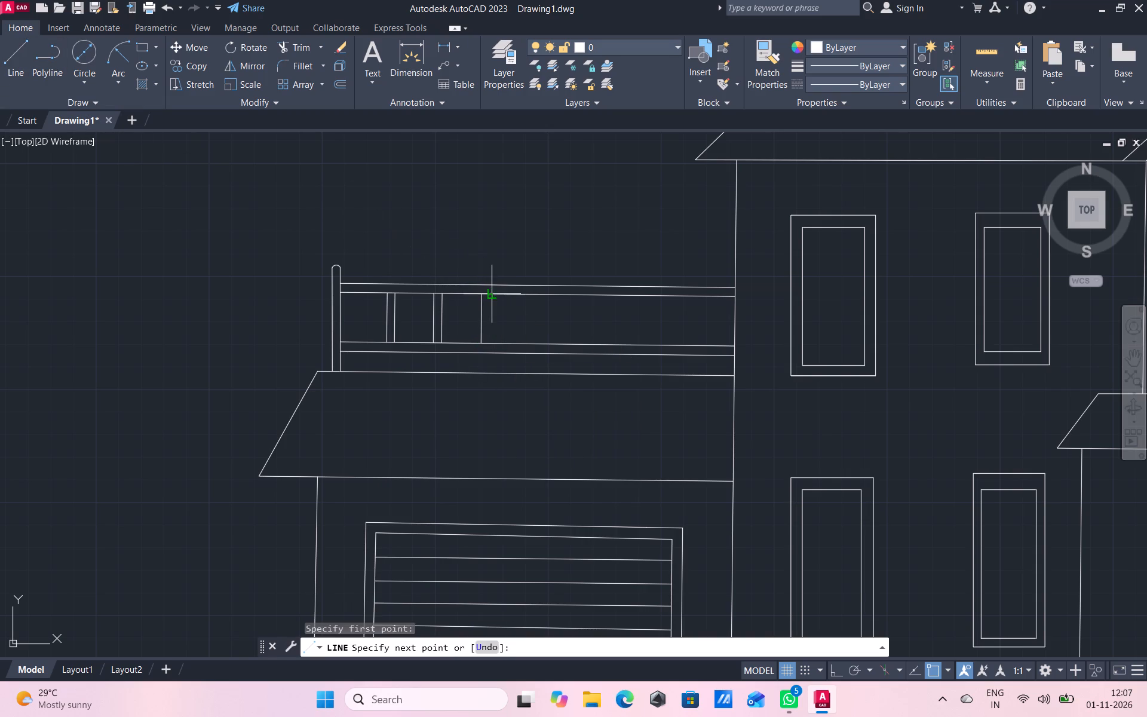
left_click(490, 339)
right_click(511, 324)
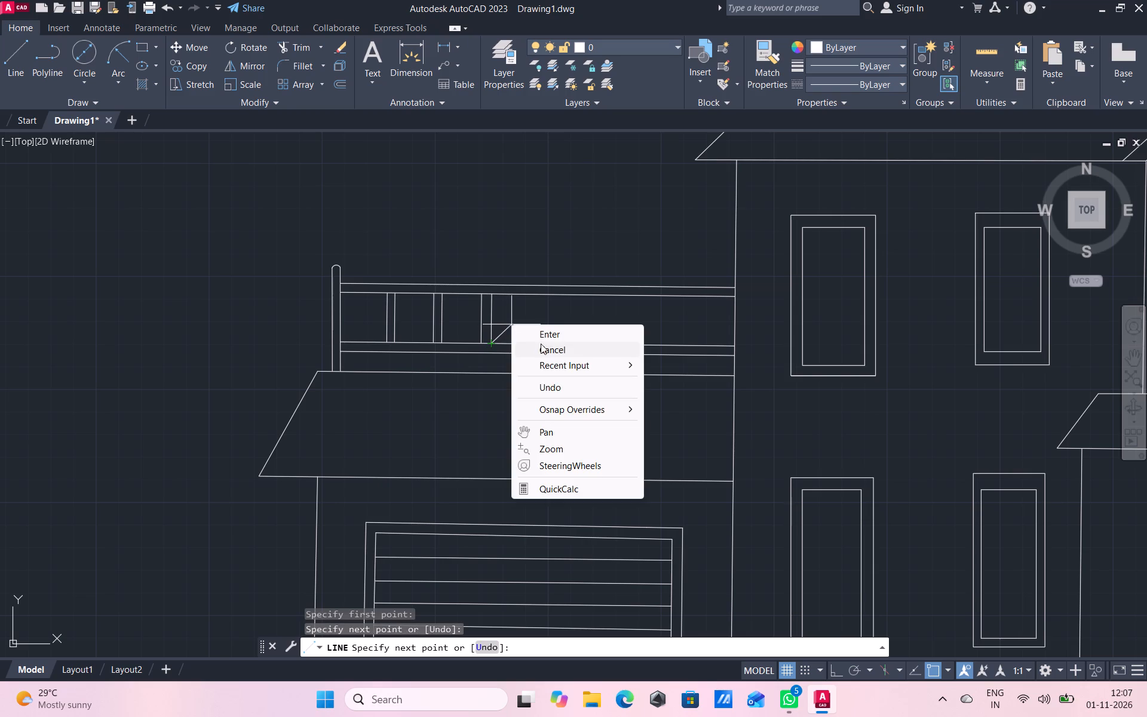
left_click(542, 345)
Draw the fourth baluster as two vertical lines between the bars, slightly closer to the third than the earlier spacing.
left_click(26, 67)
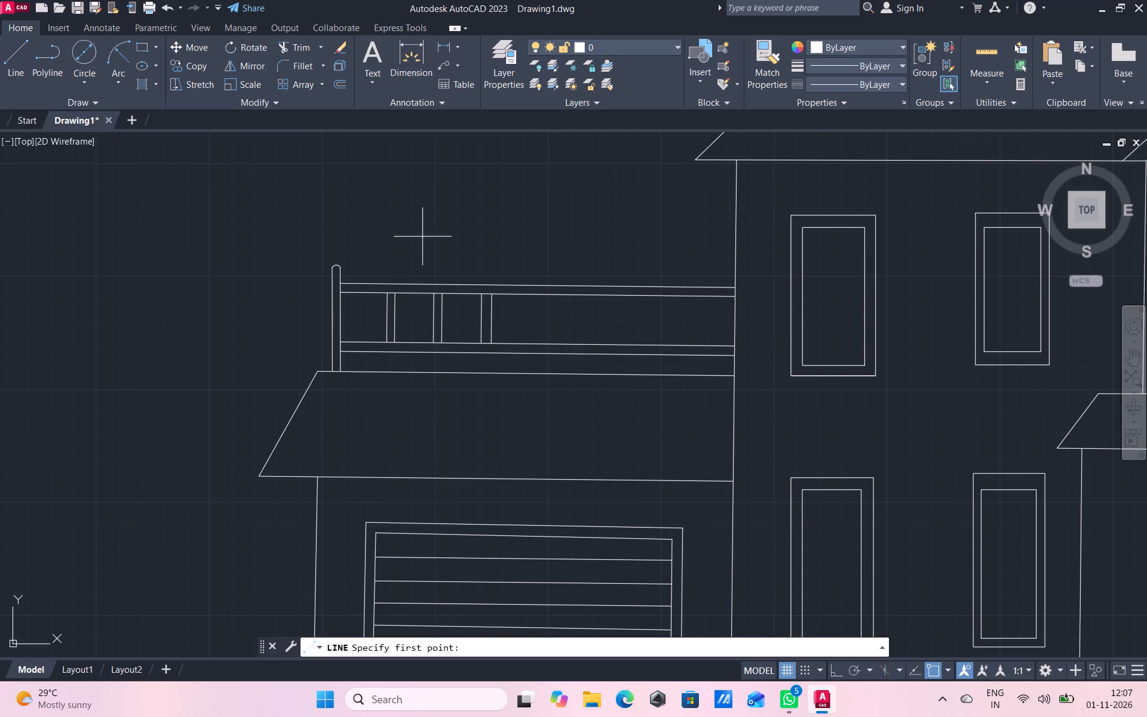
left_click(519, 294)
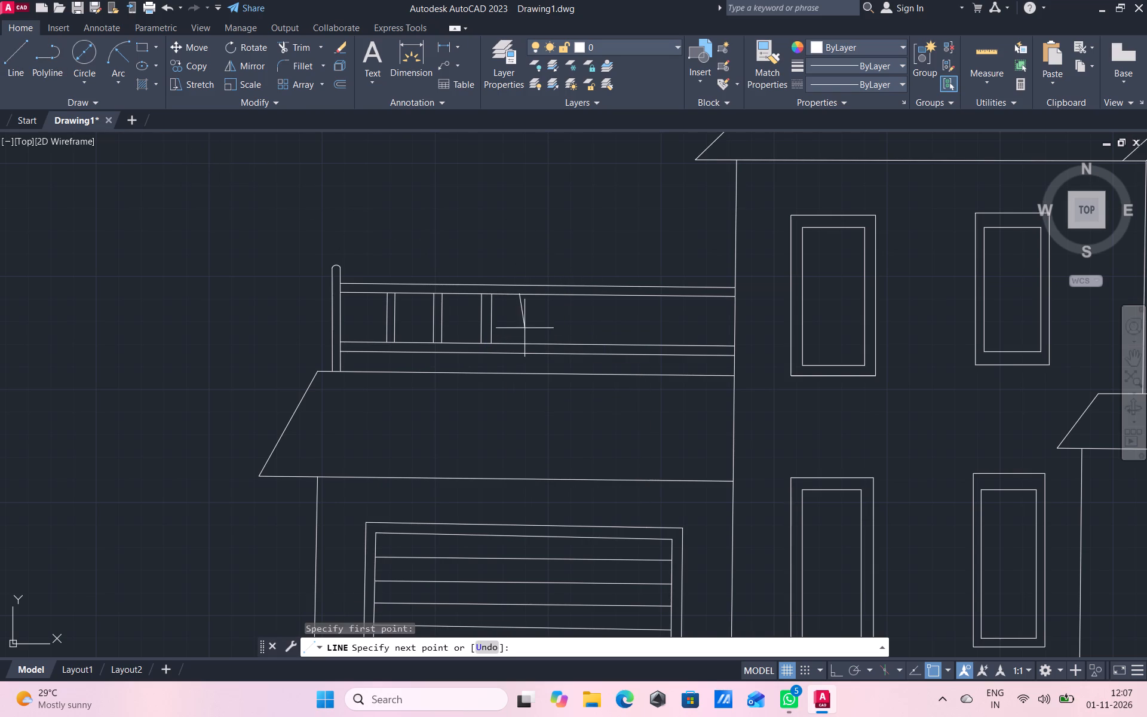
left_click(517, 342)
right_click(535, 335)
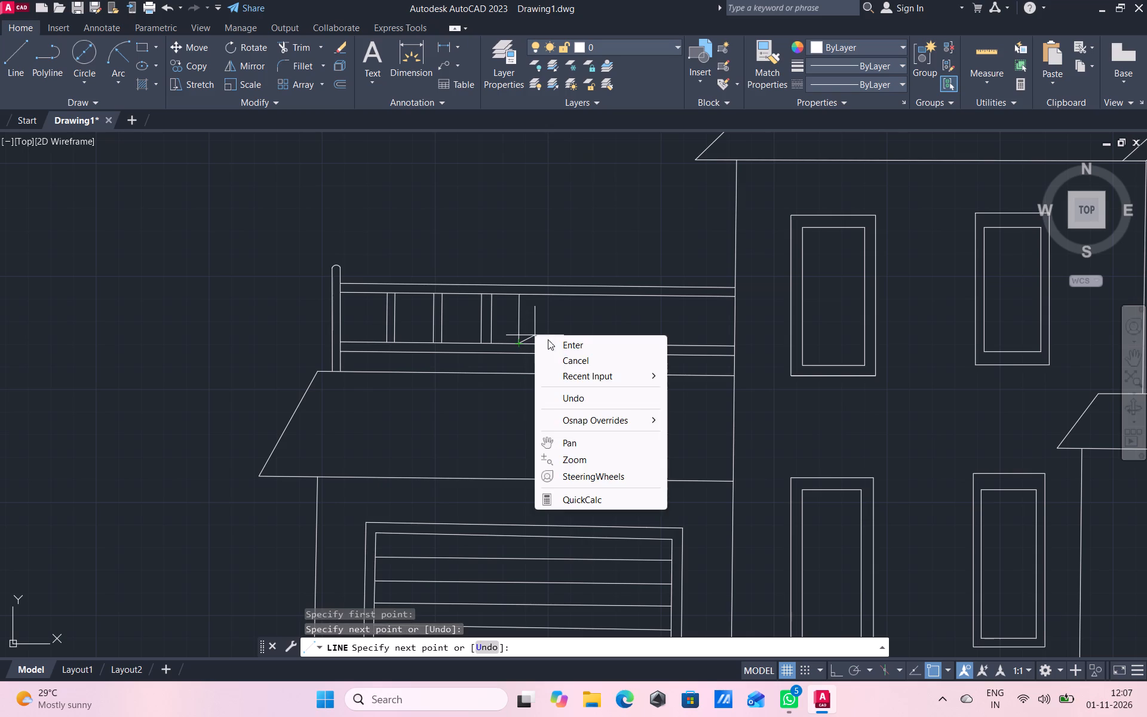
left_click(565, 361)
left_click(17, 75)
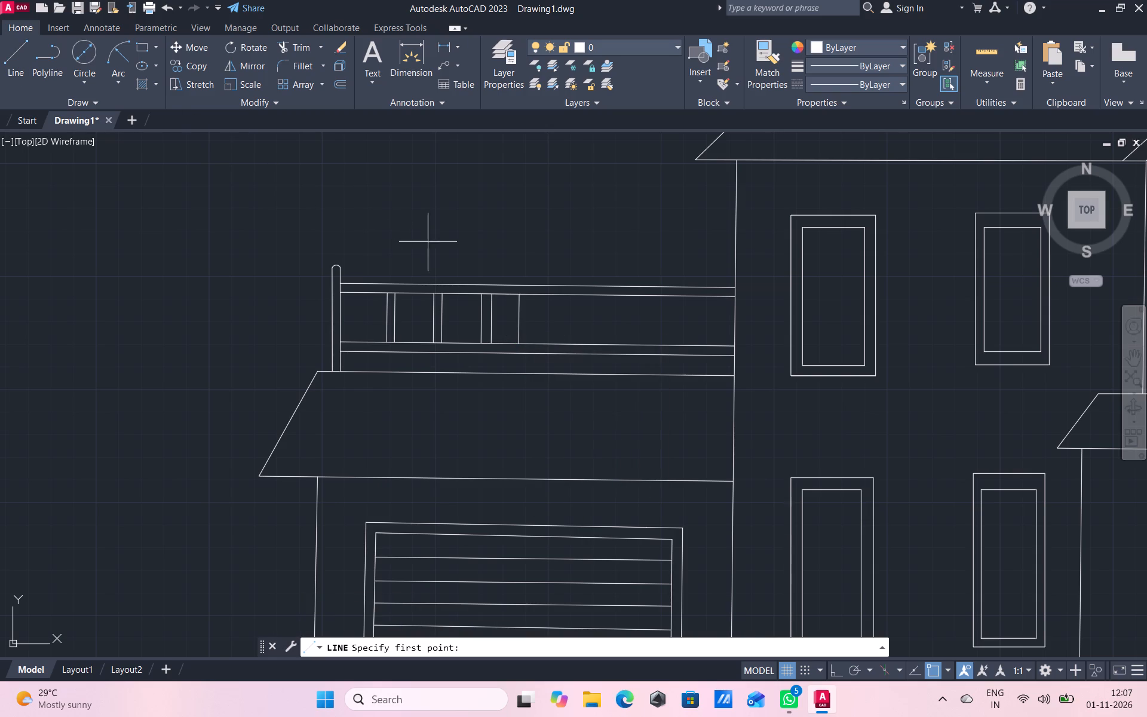
left_click(529, 295)
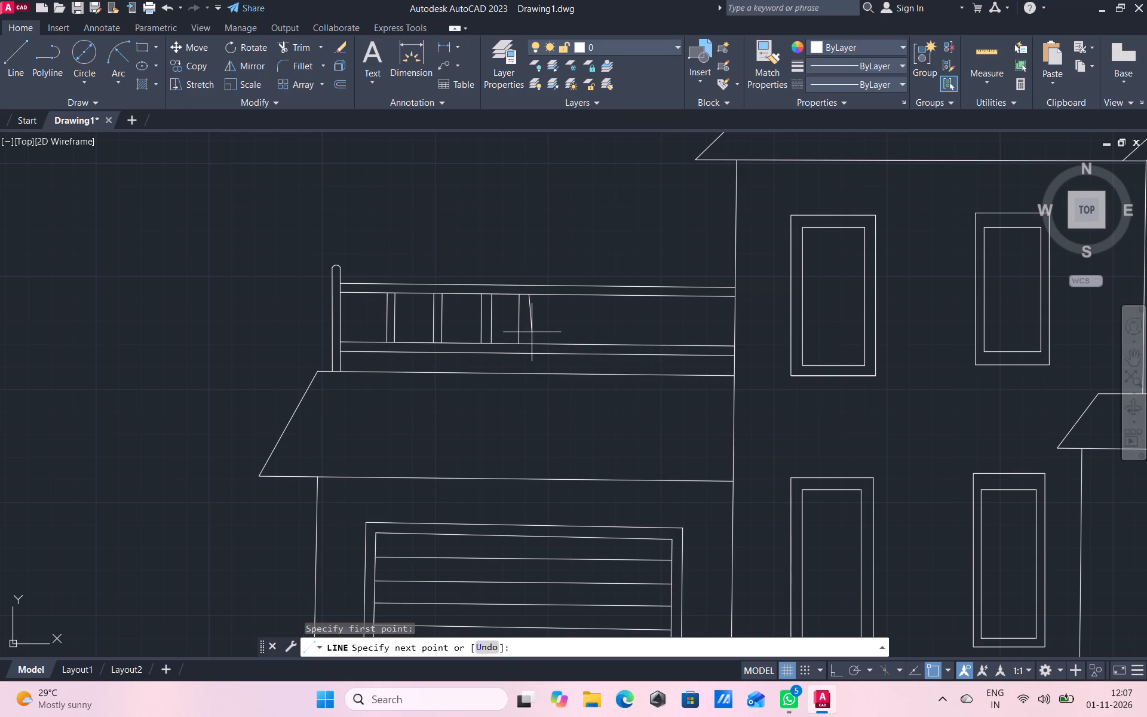
left_click(532, 342)
right_click(578, 326)
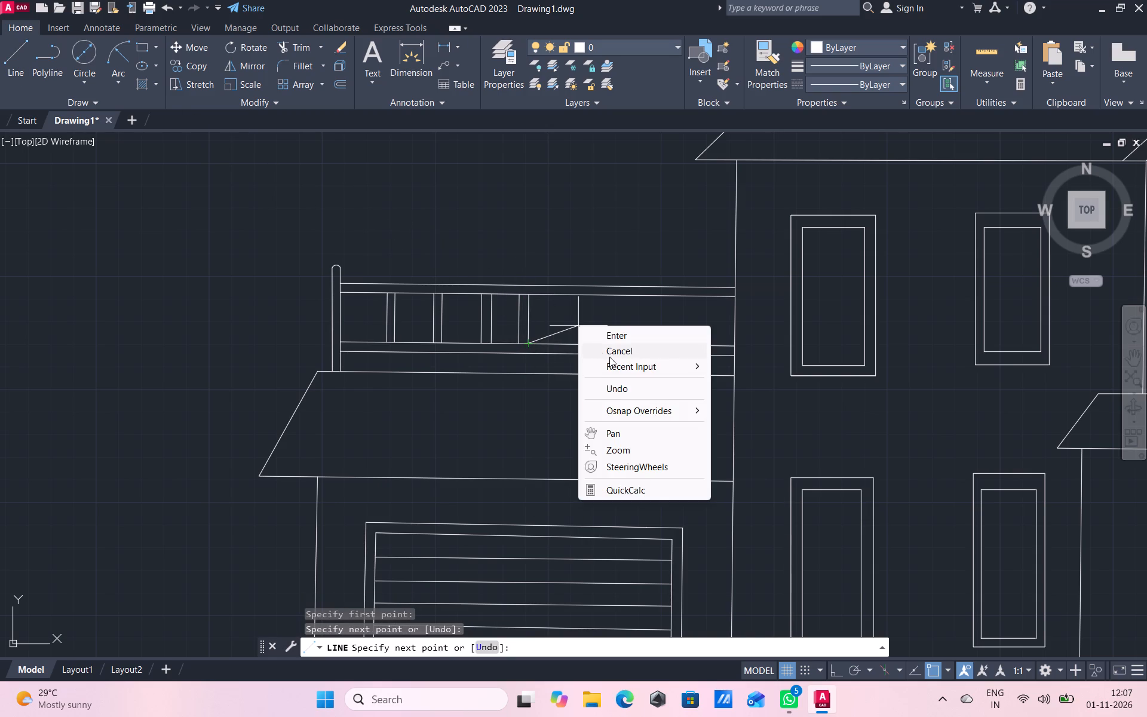
left_click(609, 357)
Draw the fifth baluster as two vertical lines joining the railing bars, a short gap past the fourth toward the house.
left_click(14, 56)
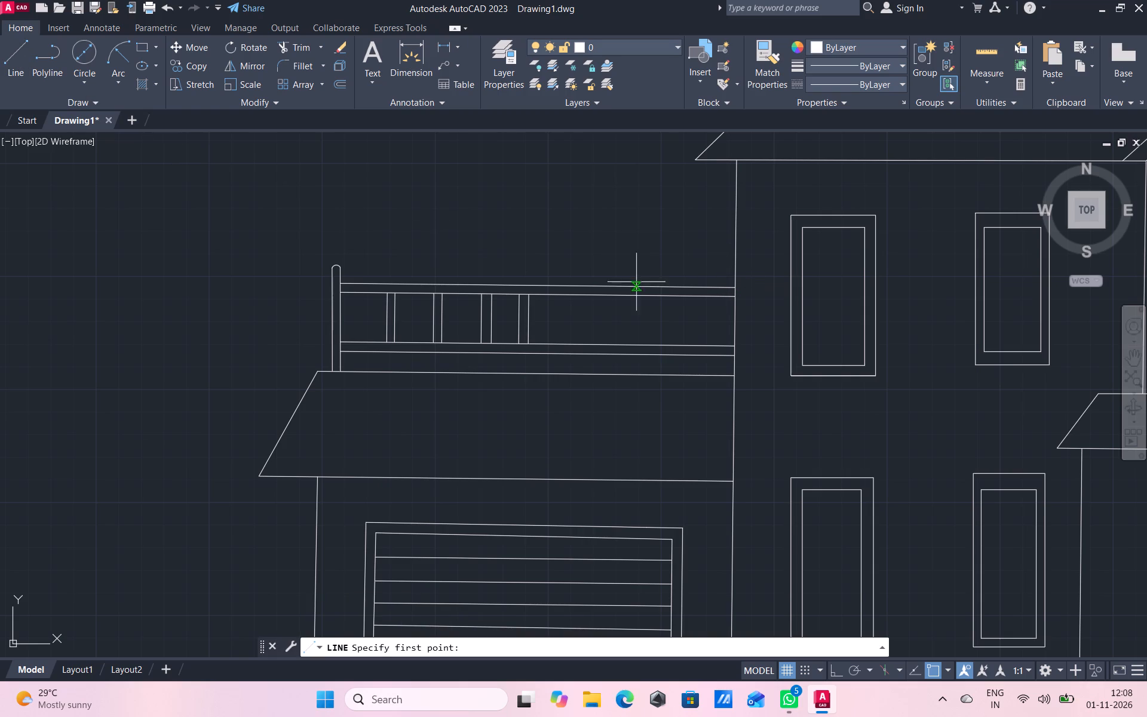
left_click(559, 295)
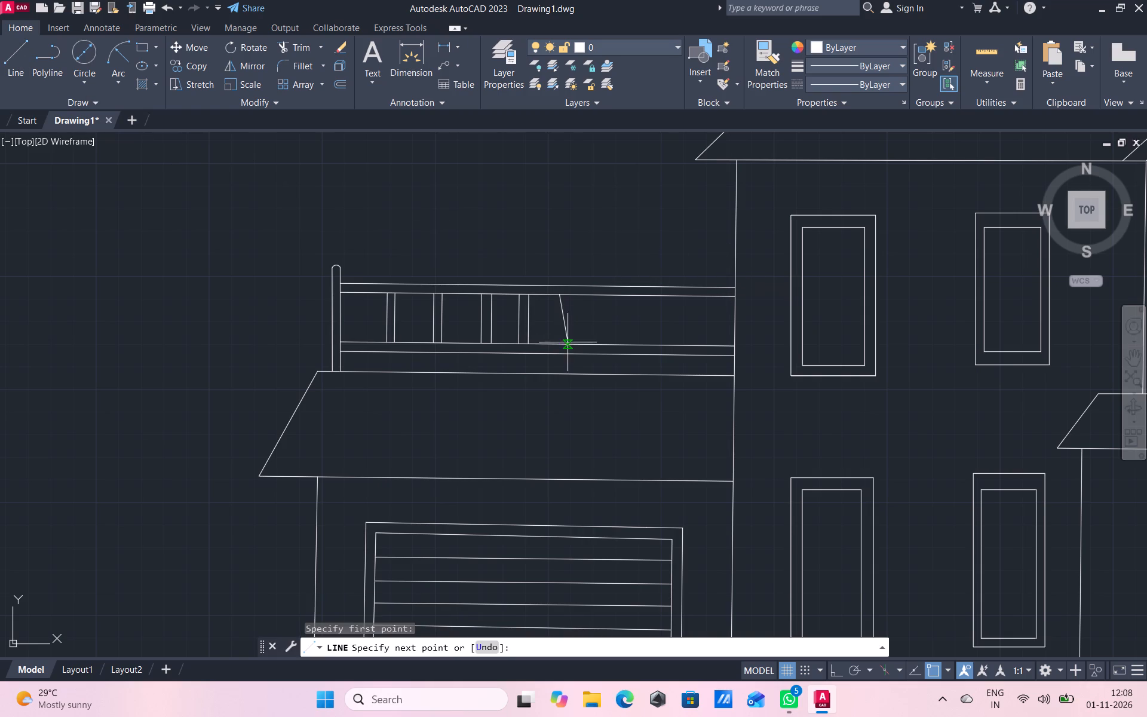
left_click(561, 344)
right_click(603, 336)
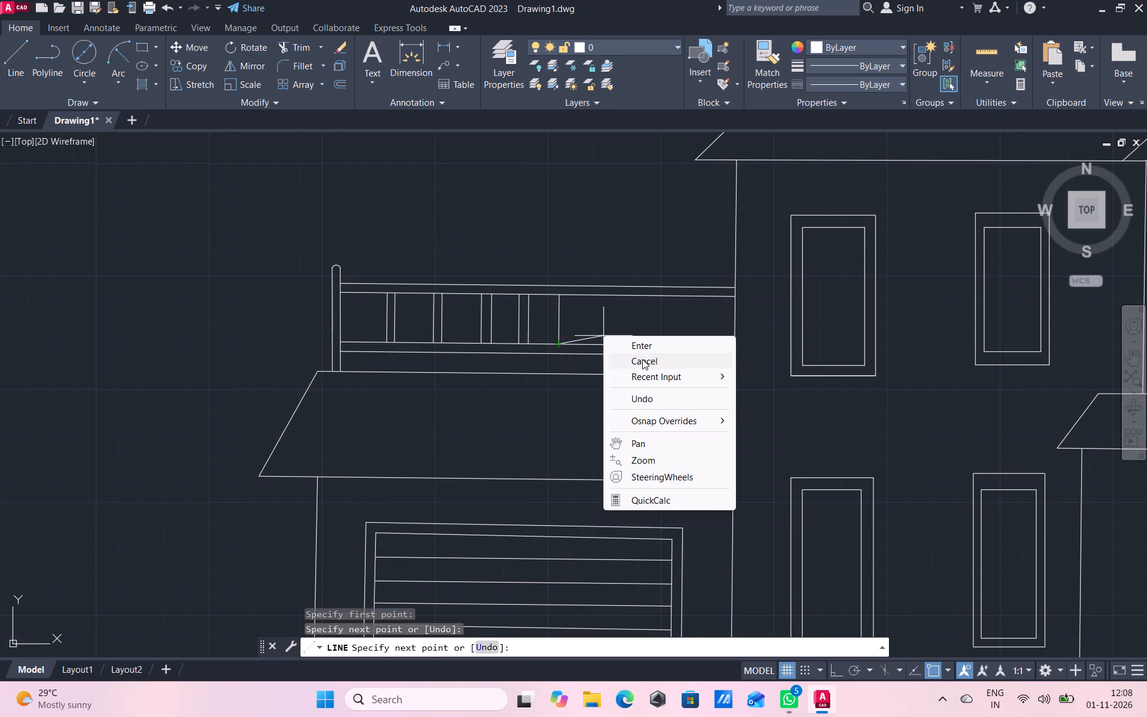
left_click(645, 361)
left_click(14, 62)
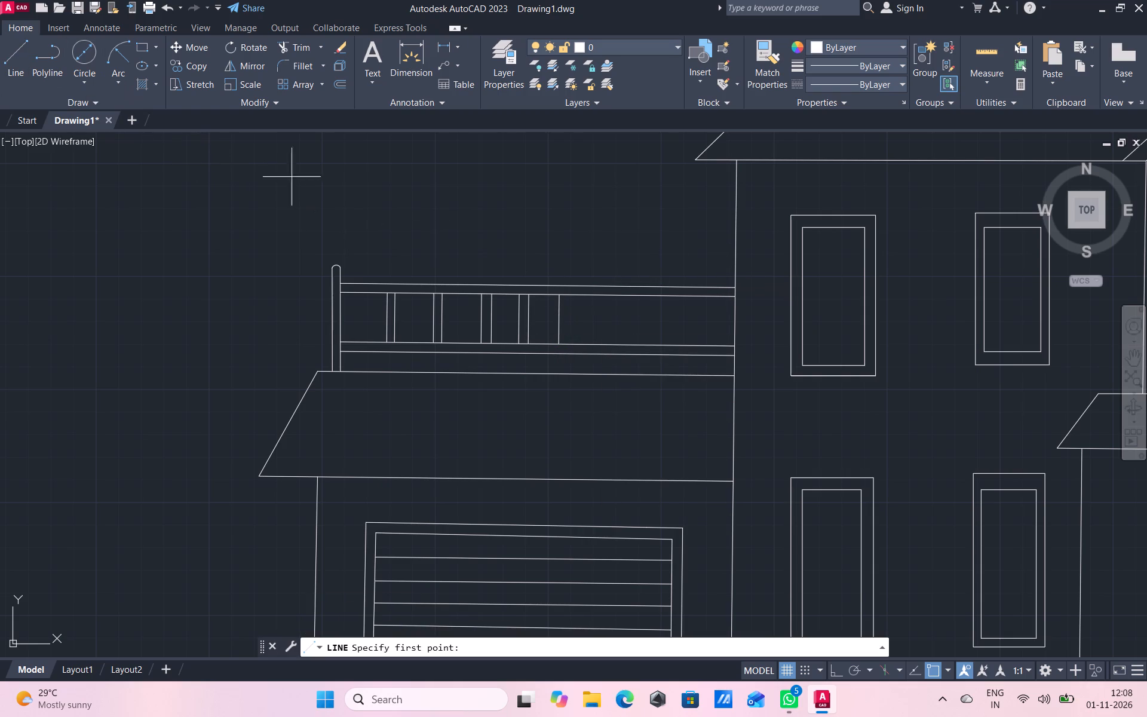
left_click(568, 292)
left_click(569, 343)
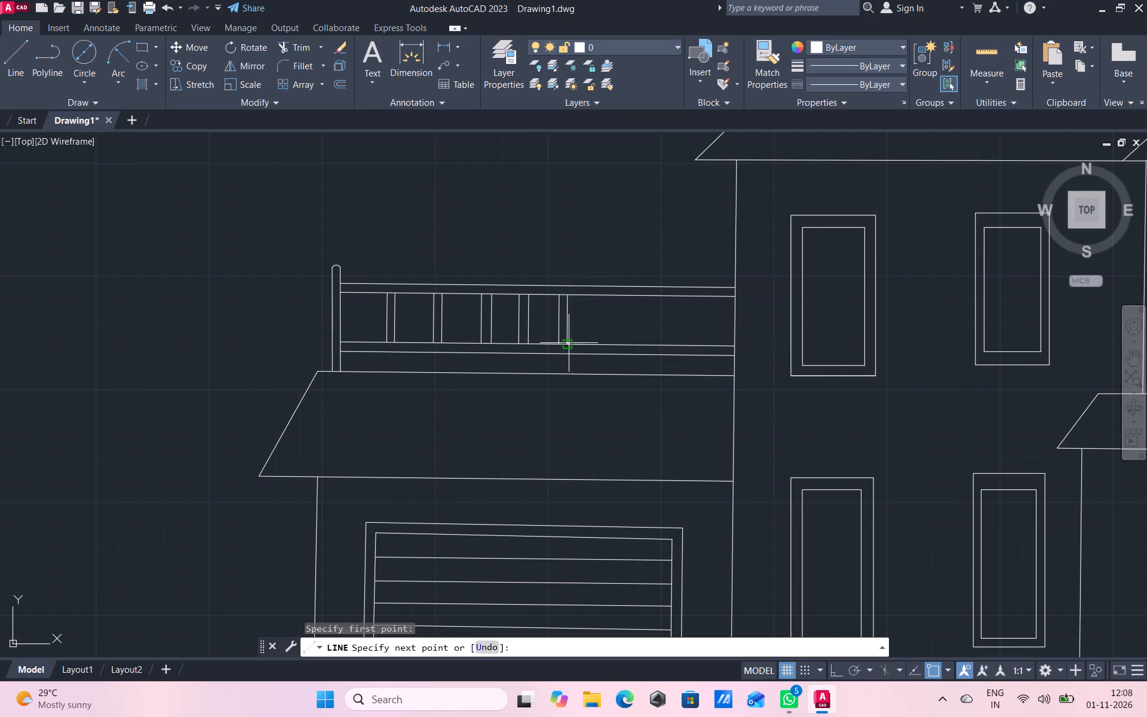
right_click(600, 328)
left_click(636, 356)
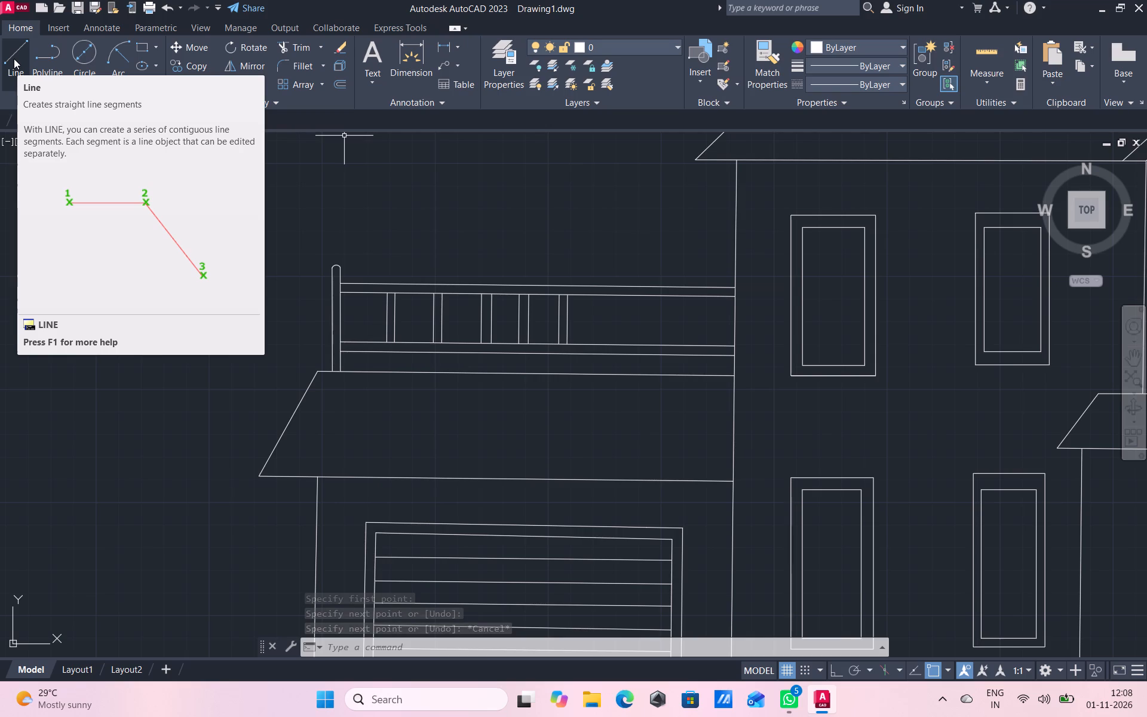
Draw the sixth baluster as two parallel vertical lines between the railing bars, a short gap past the fifth toward the house.
left_click(14, 59)
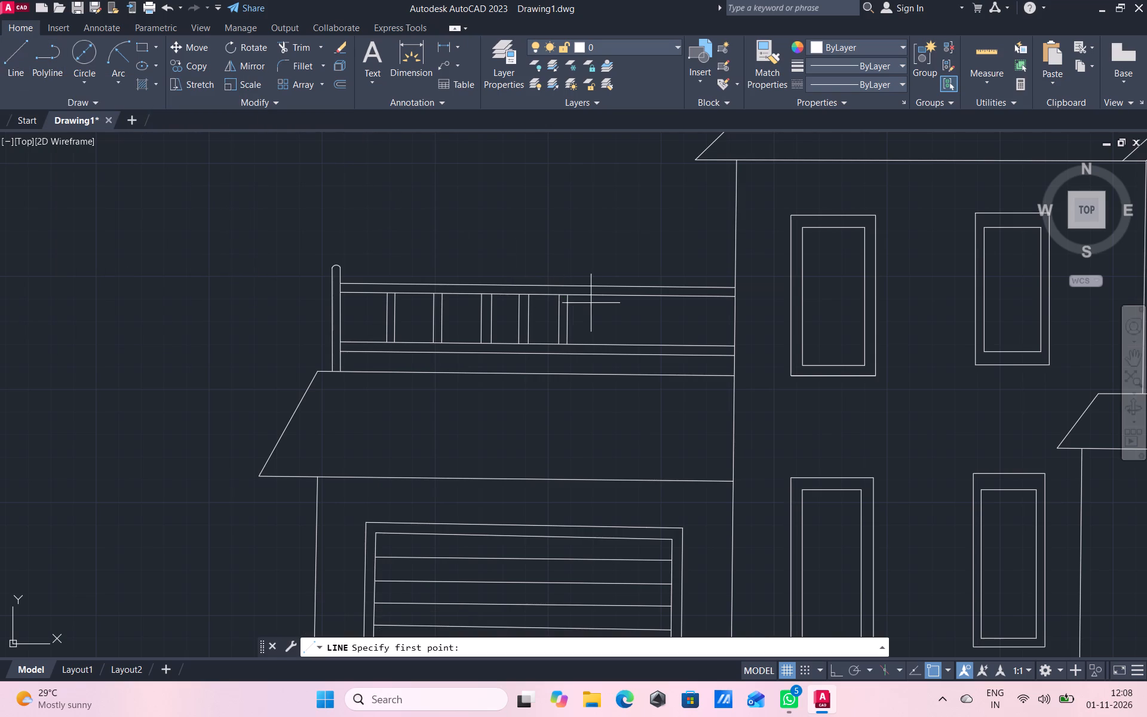
left_click(608, 296)
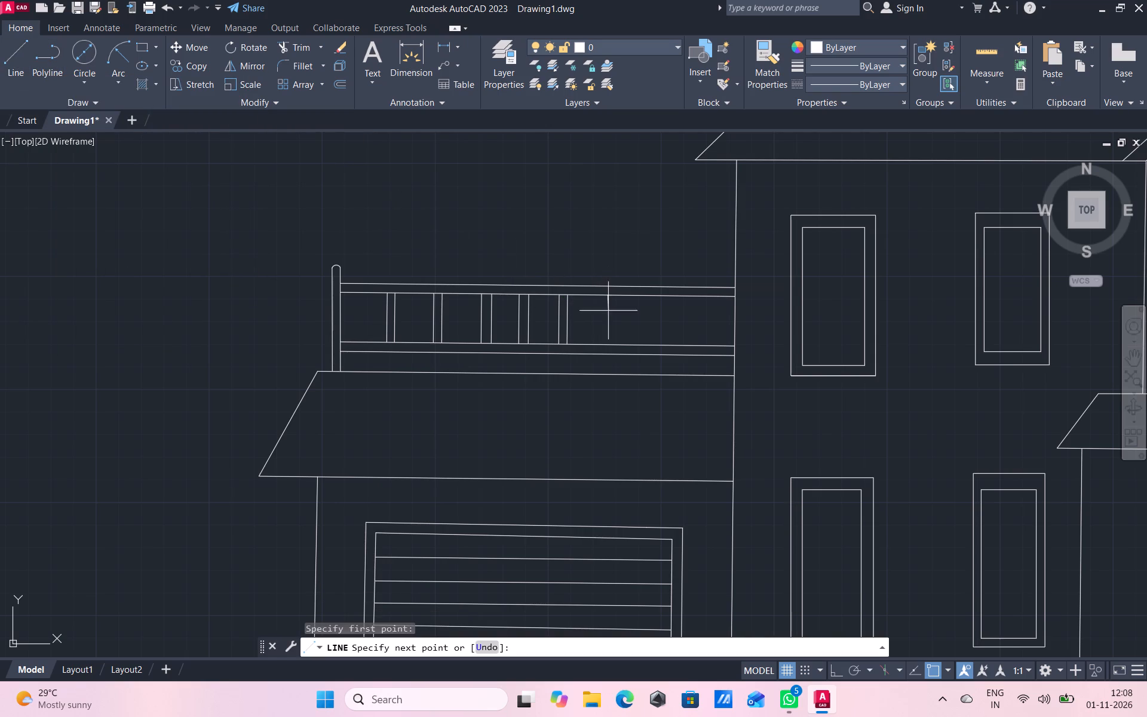
left_click(609, 344)
right_click(624, 337)
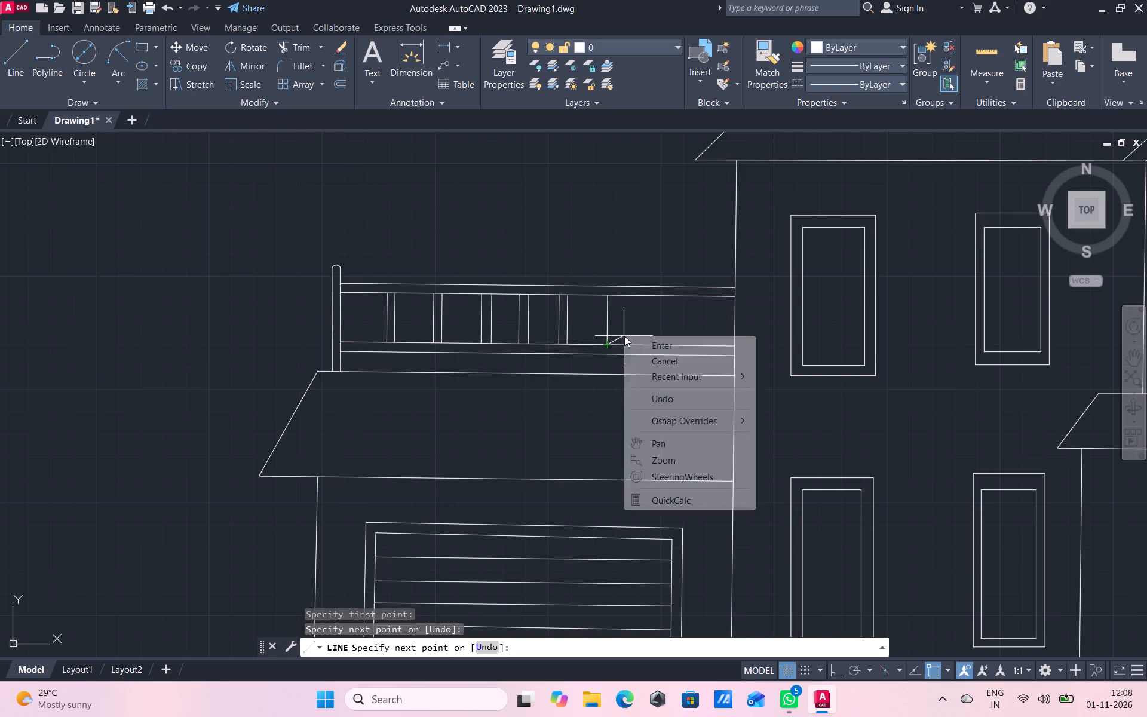
left_click(650, 361)
left_click(13, 39)
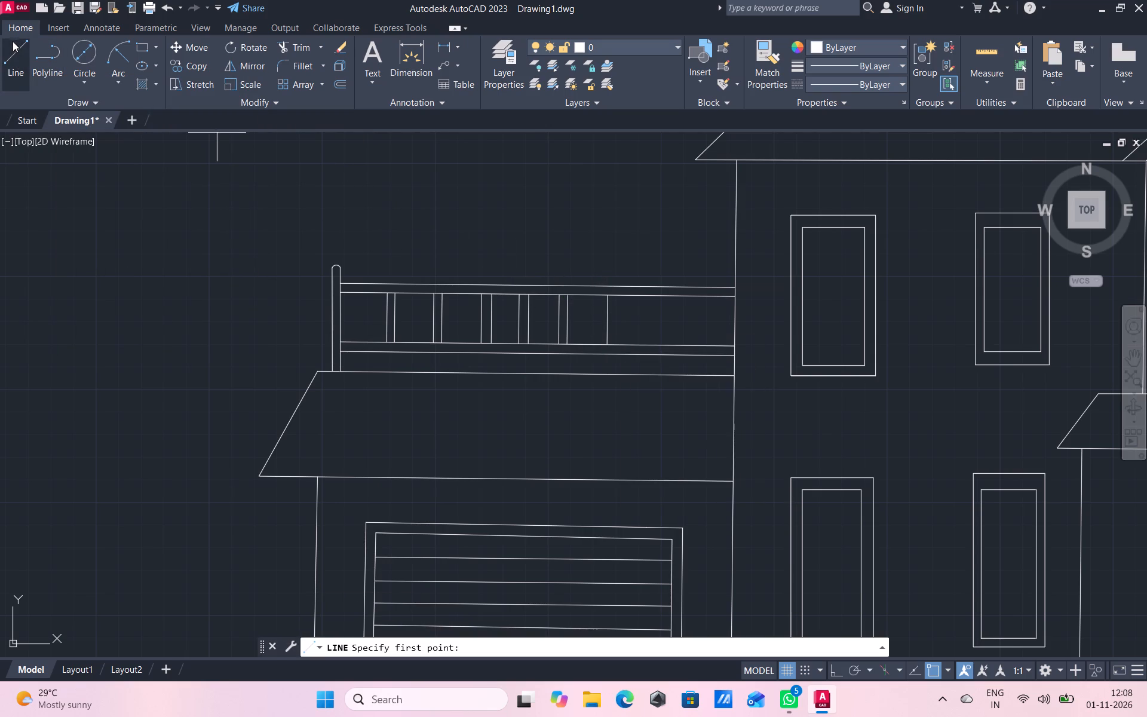
left_click(616, 295)
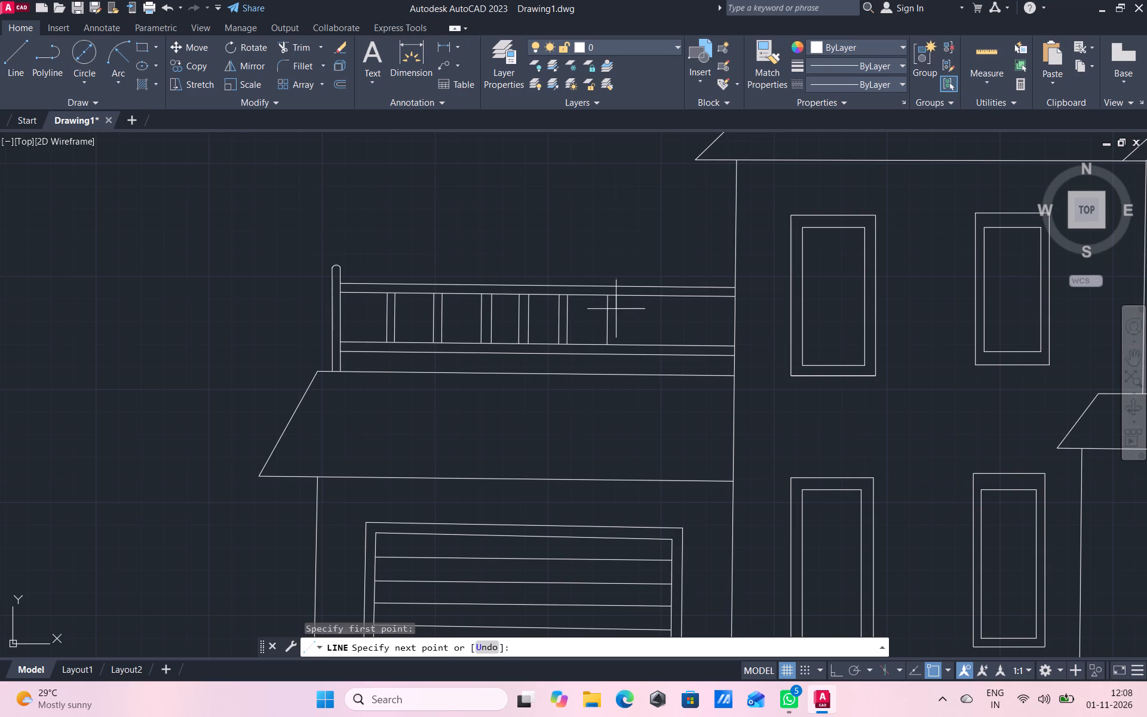
left_click(618, 341)
right_click(640, 326)
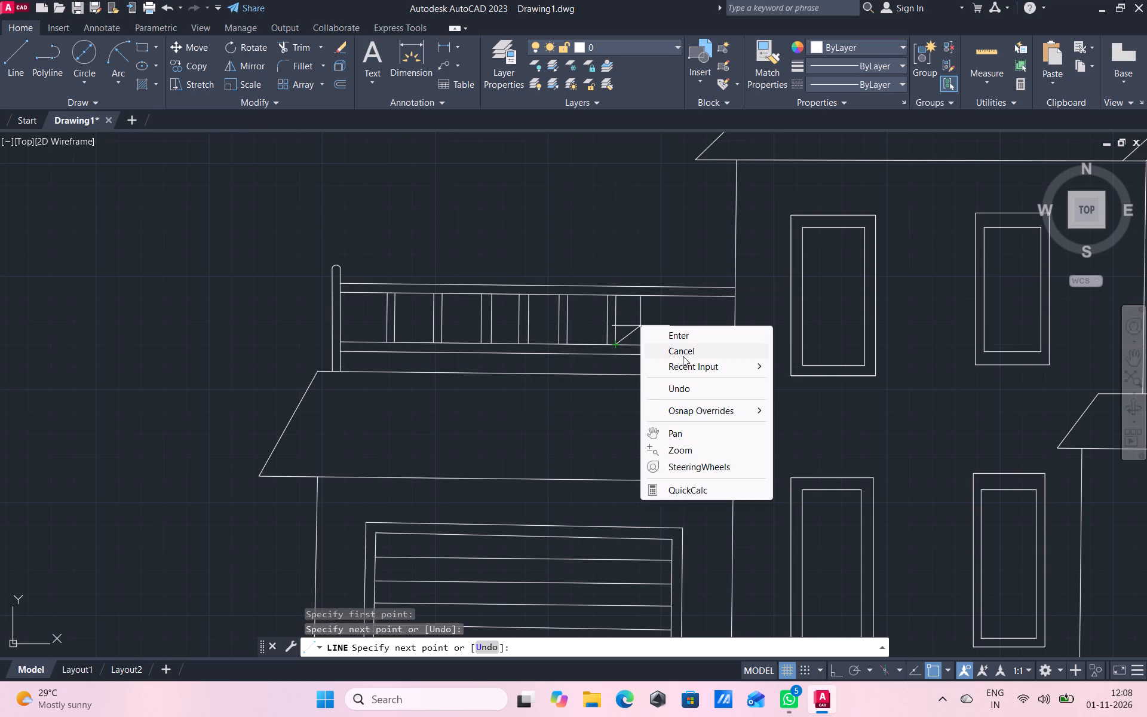
left_click(686, 357)
Draw the seventh baluster as two vertical lines joining the railing bars, between the sixth baluster and the house wall.
left_click(14, 62)
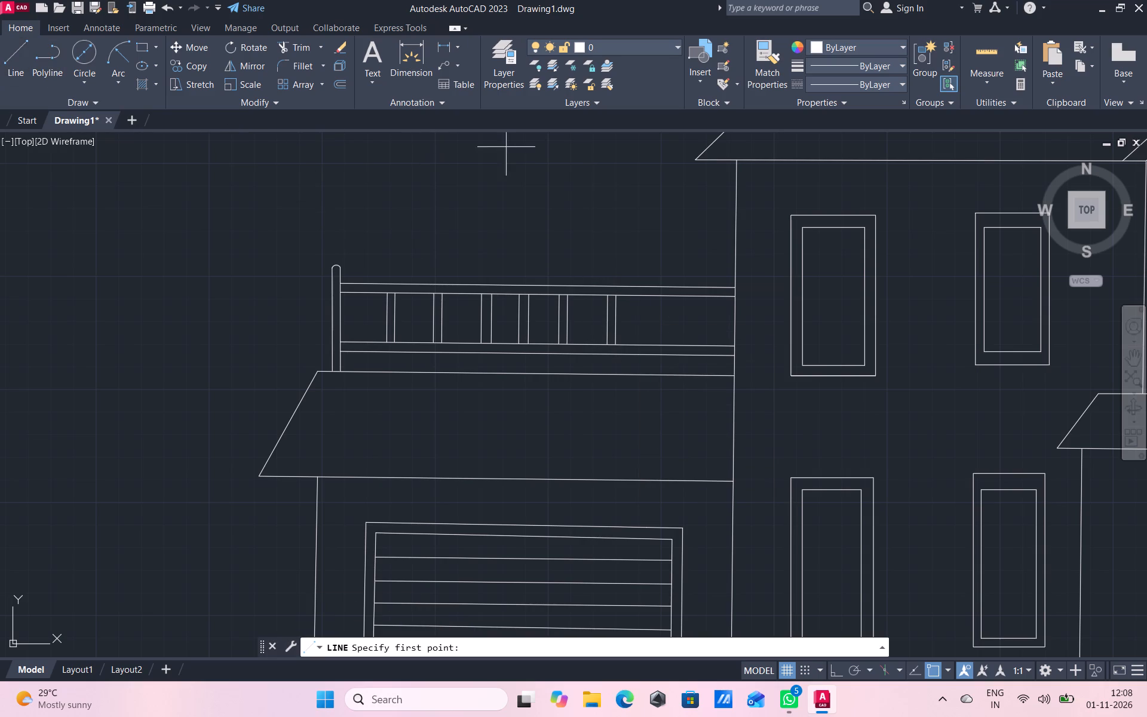
left_click(661, 293)
left_click(661, 341)
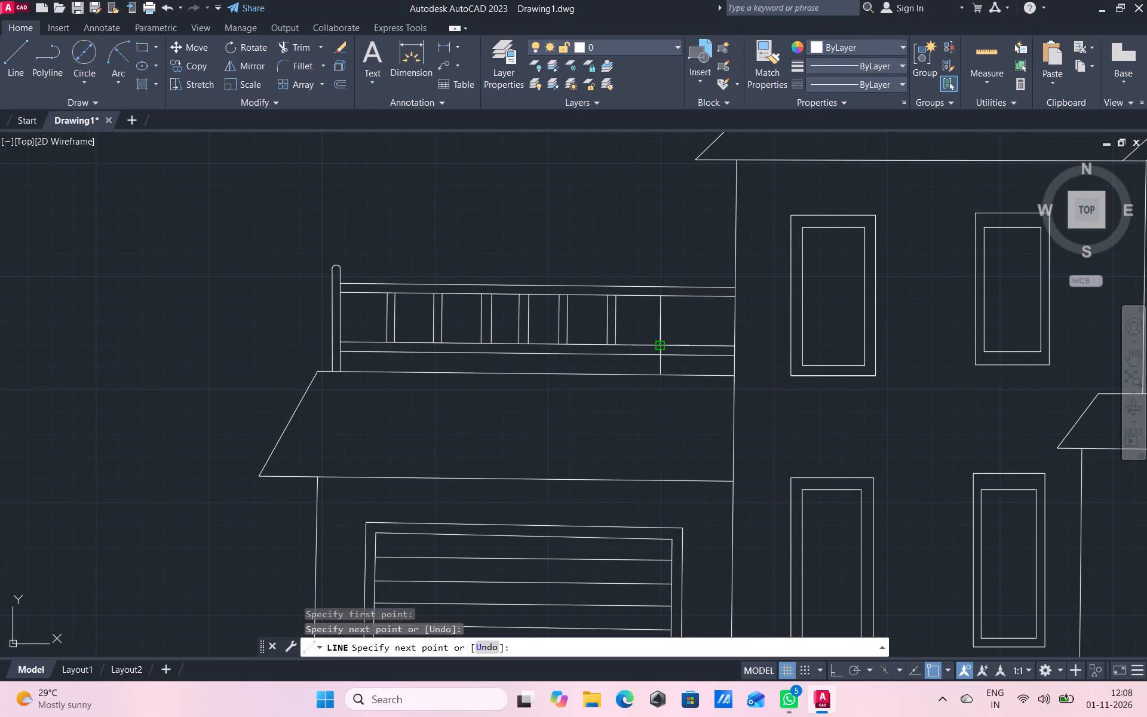
right_click(675, 327)
left_click(717, 357)
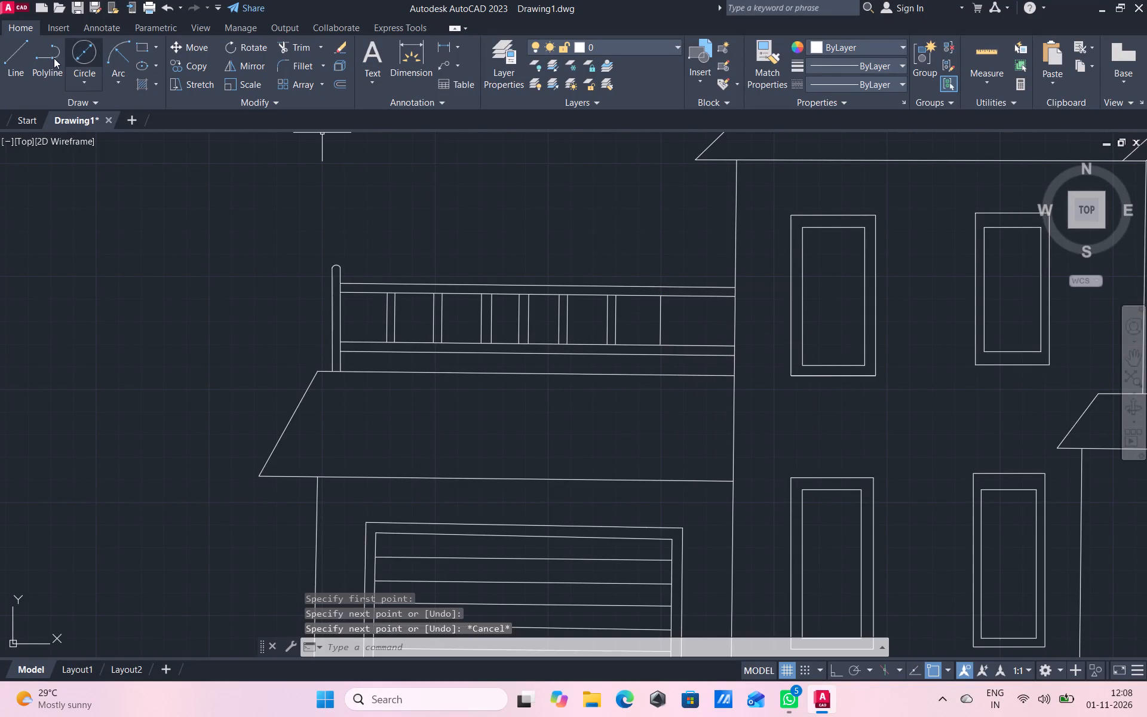
left_click(27, 57)
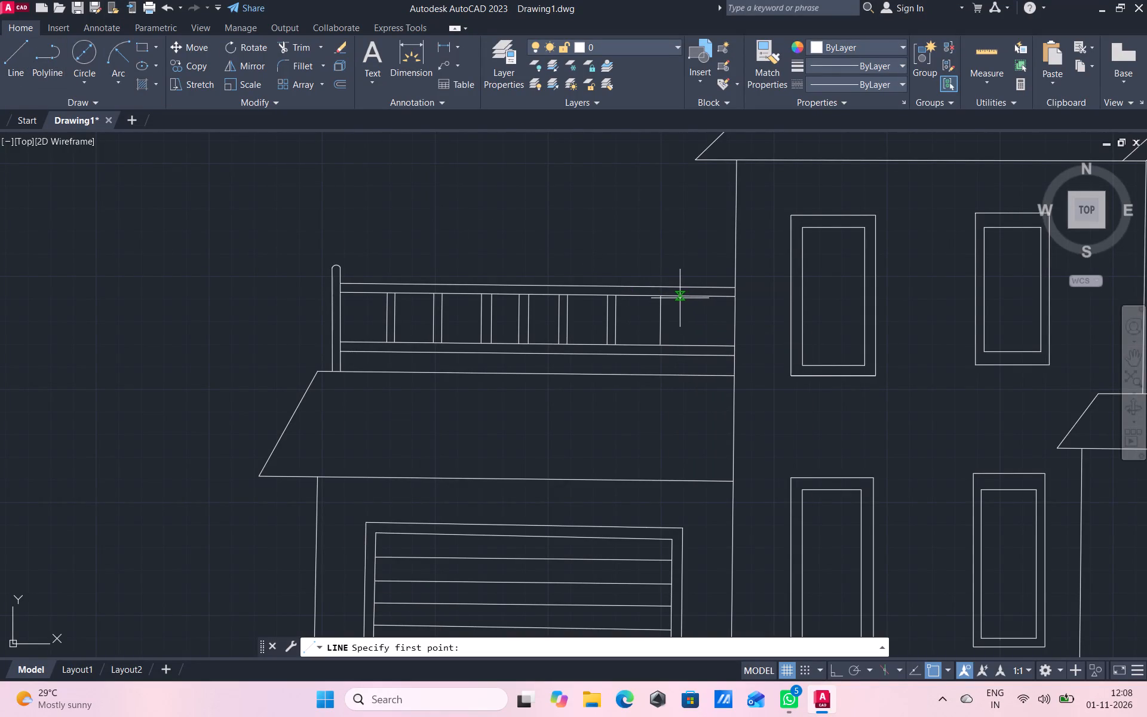
left_click(671, 296)
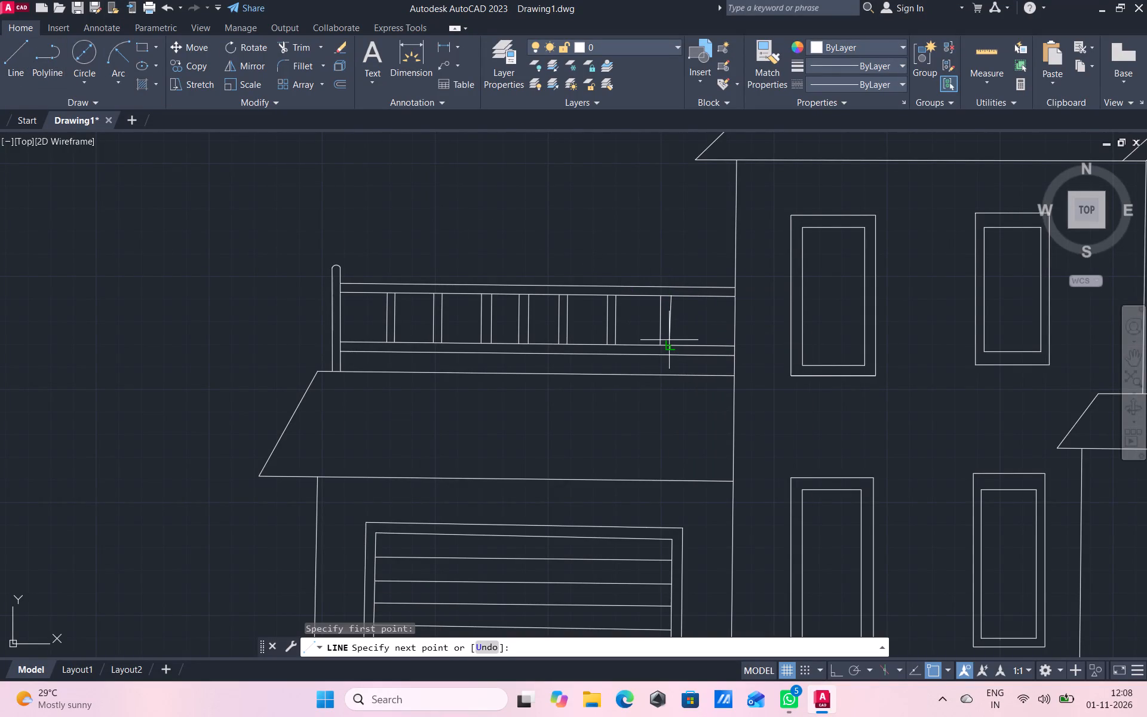
left_click(671, 344)
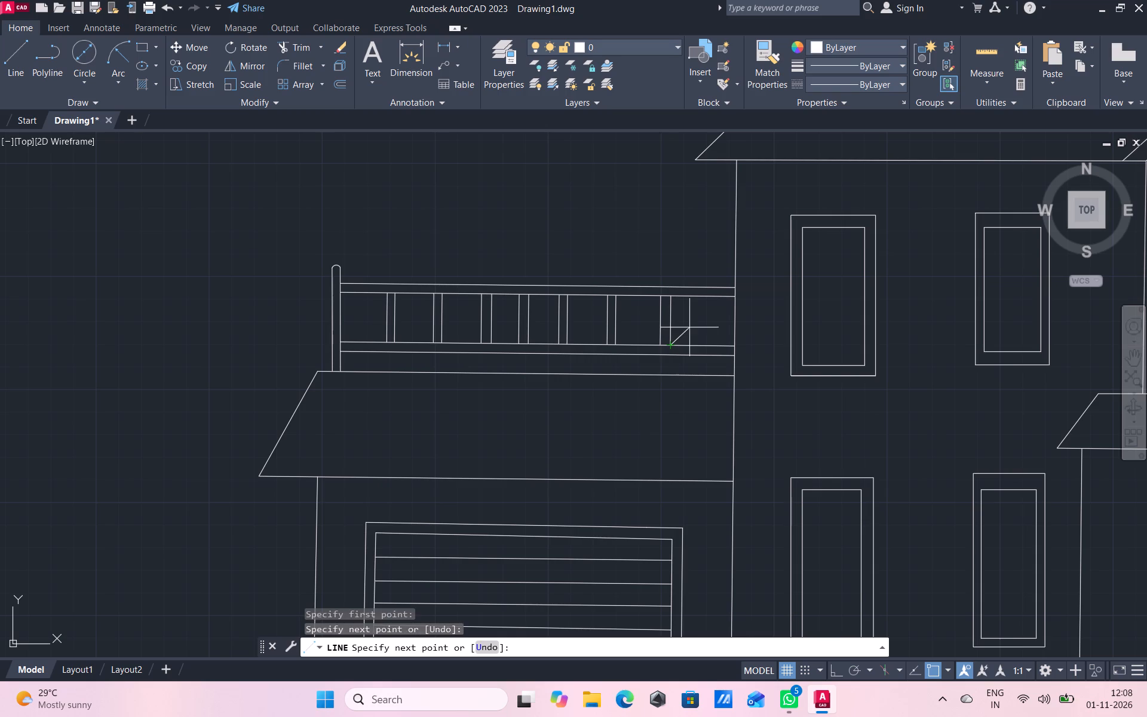
right_click(690, 326)
left_click(725, 348)
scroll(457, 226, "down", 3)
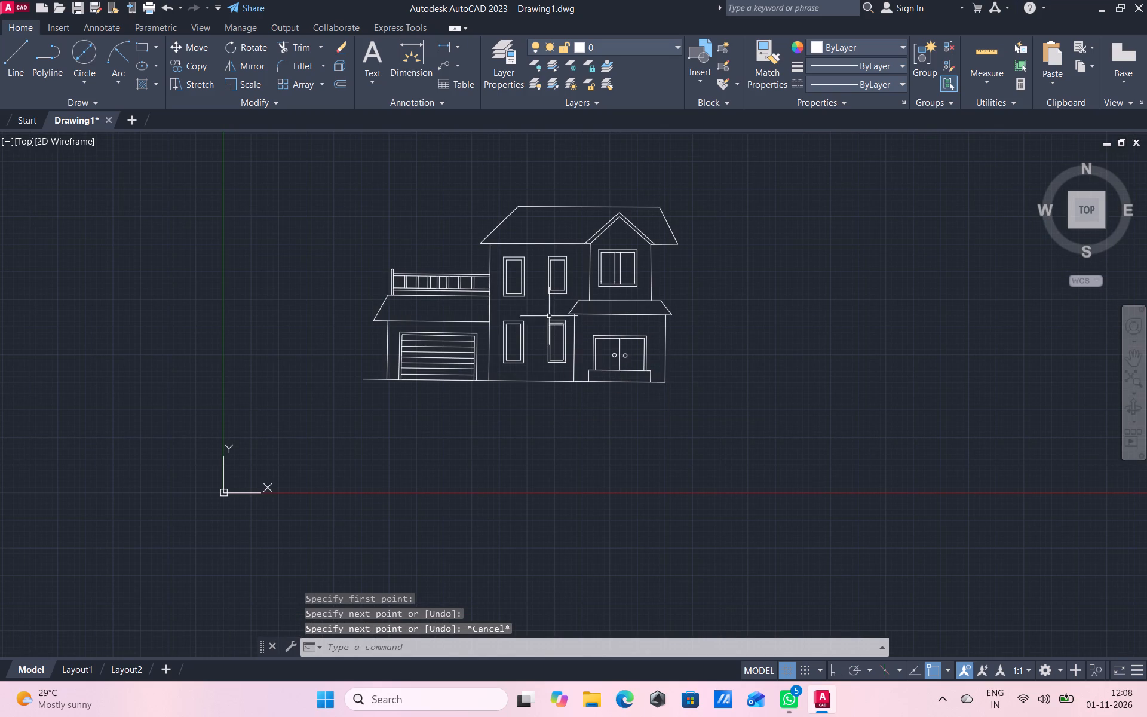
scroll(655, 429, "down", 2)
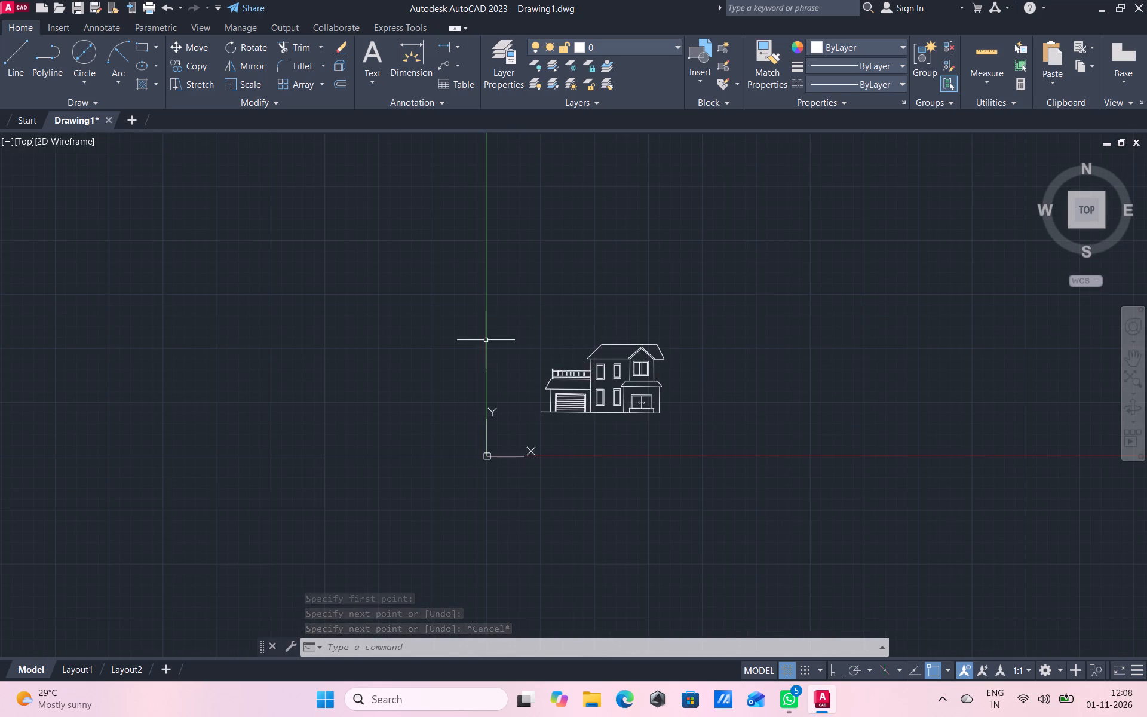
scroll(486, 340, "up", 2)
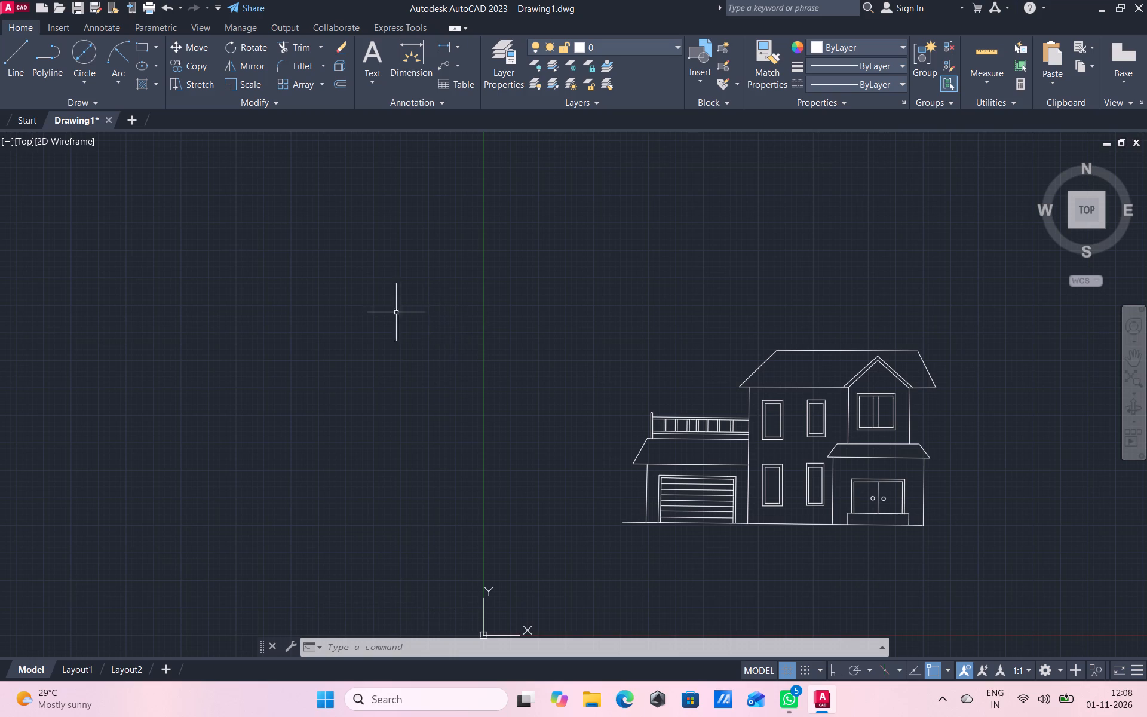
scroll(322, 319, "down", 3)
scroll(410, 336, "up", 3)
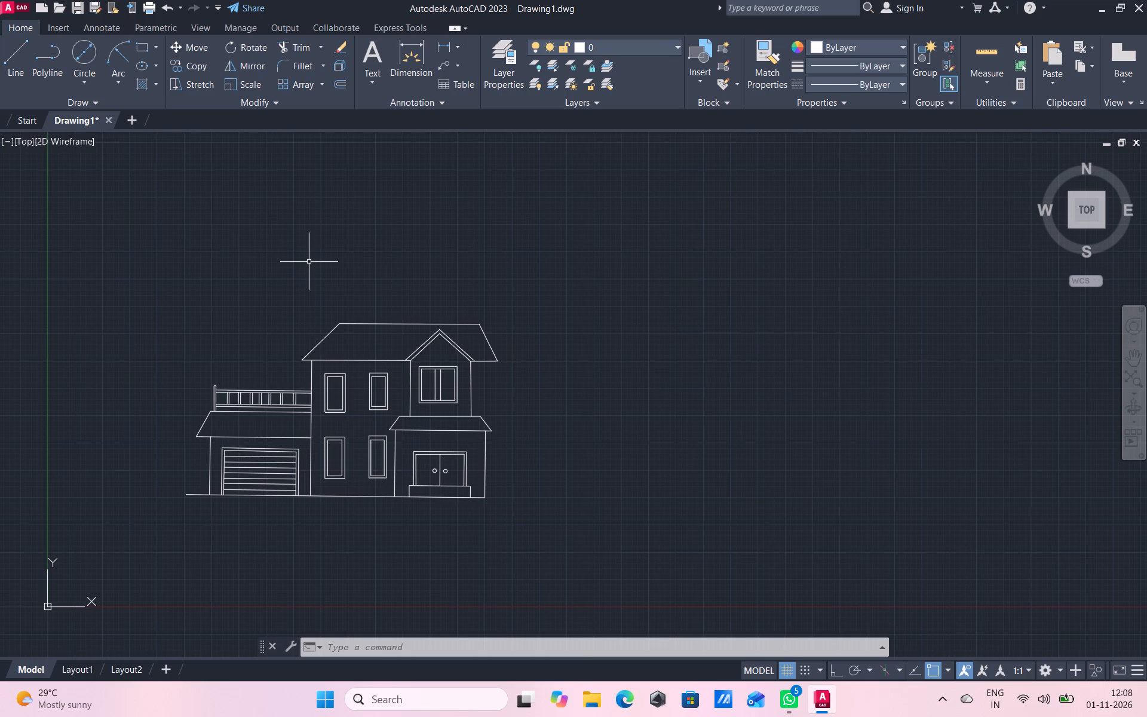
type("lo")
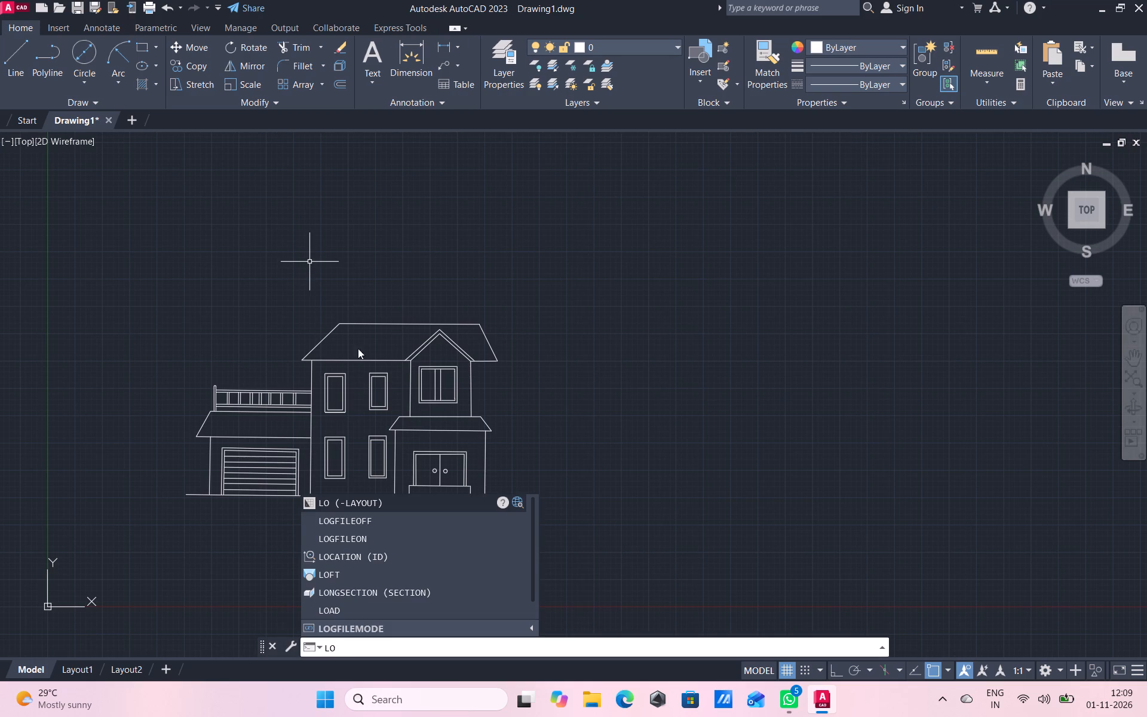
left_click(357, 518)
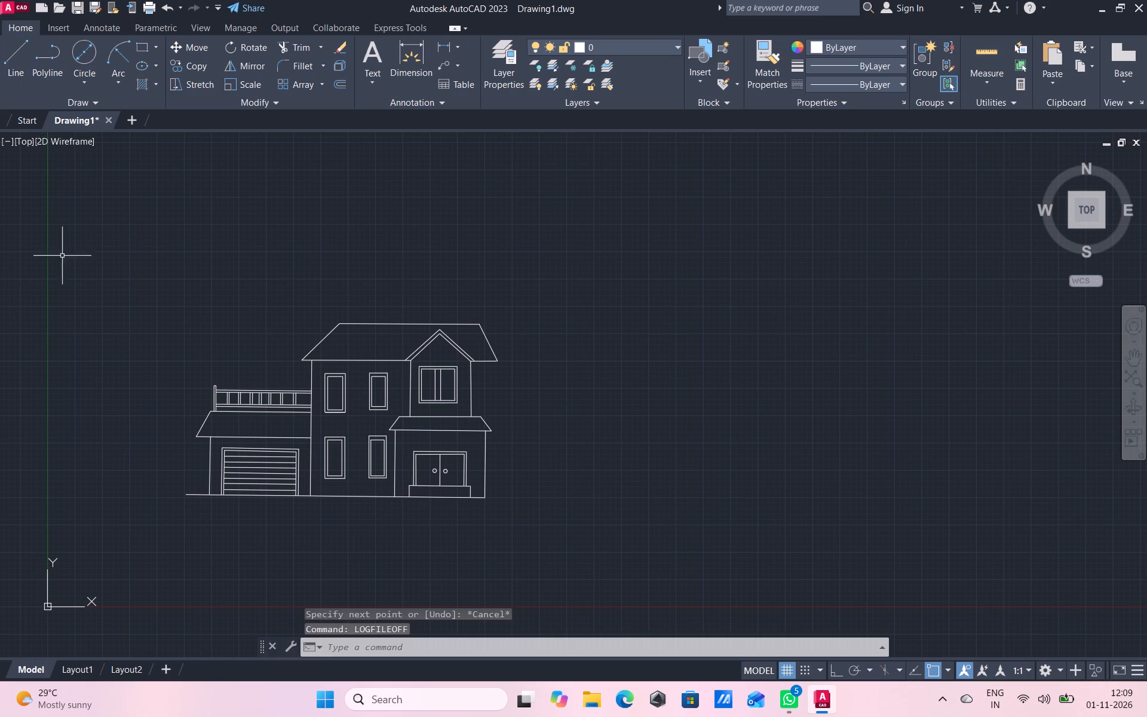
Save the drawing in Documents under the file name Drawing777777.
key("ctrl+s")
left_click(282, 206, "ctrl")
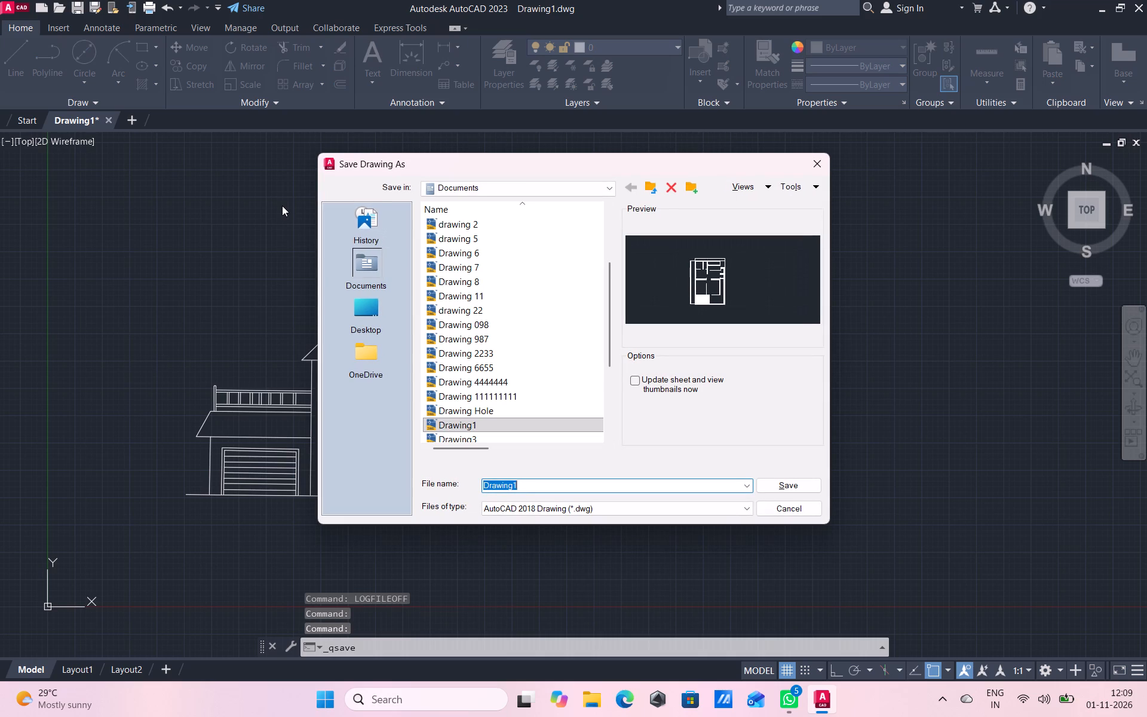
left_click(566, 480)
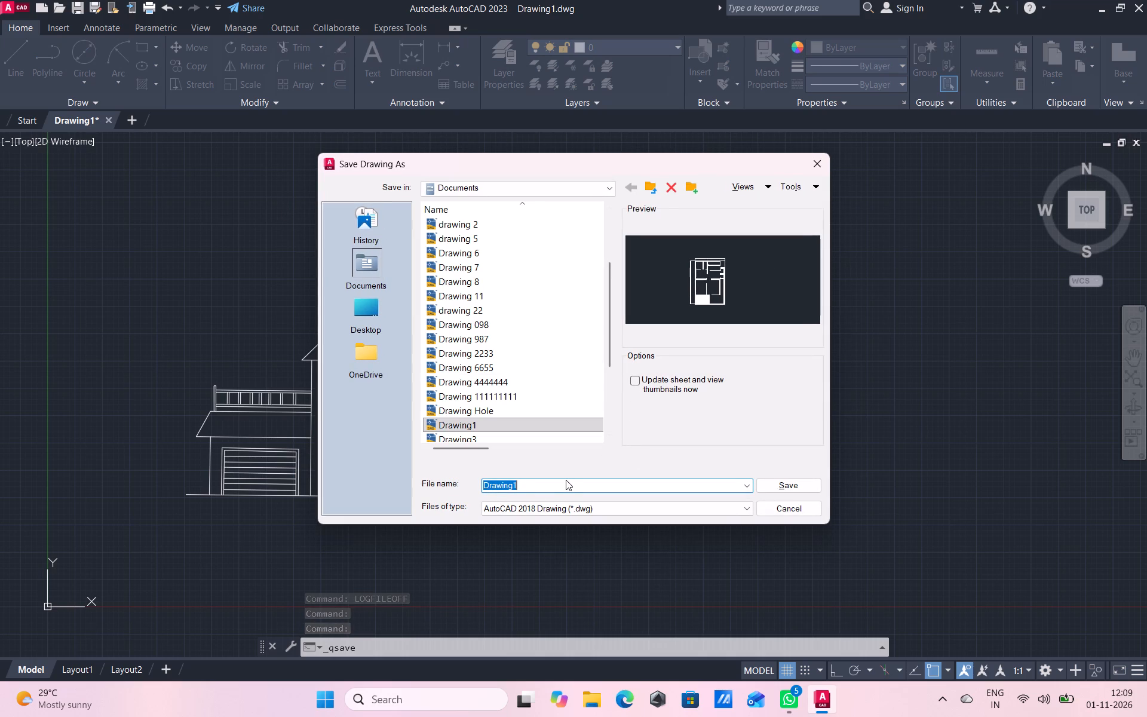
left_click(548, 487)
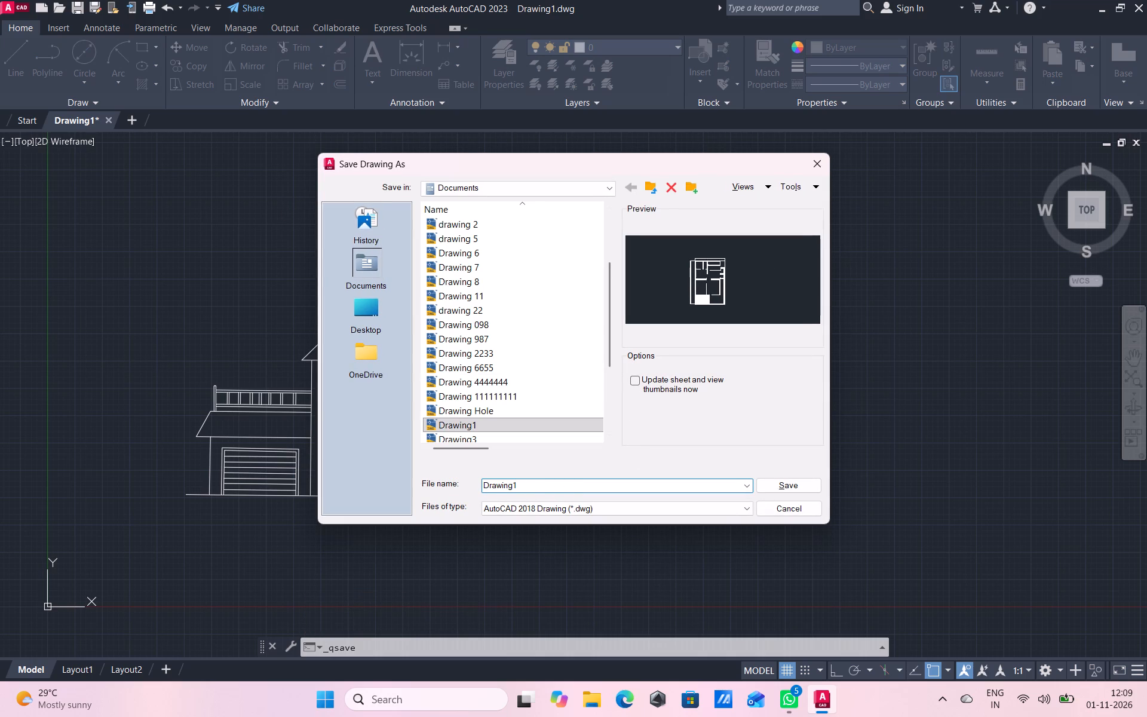
key("BackSpace")
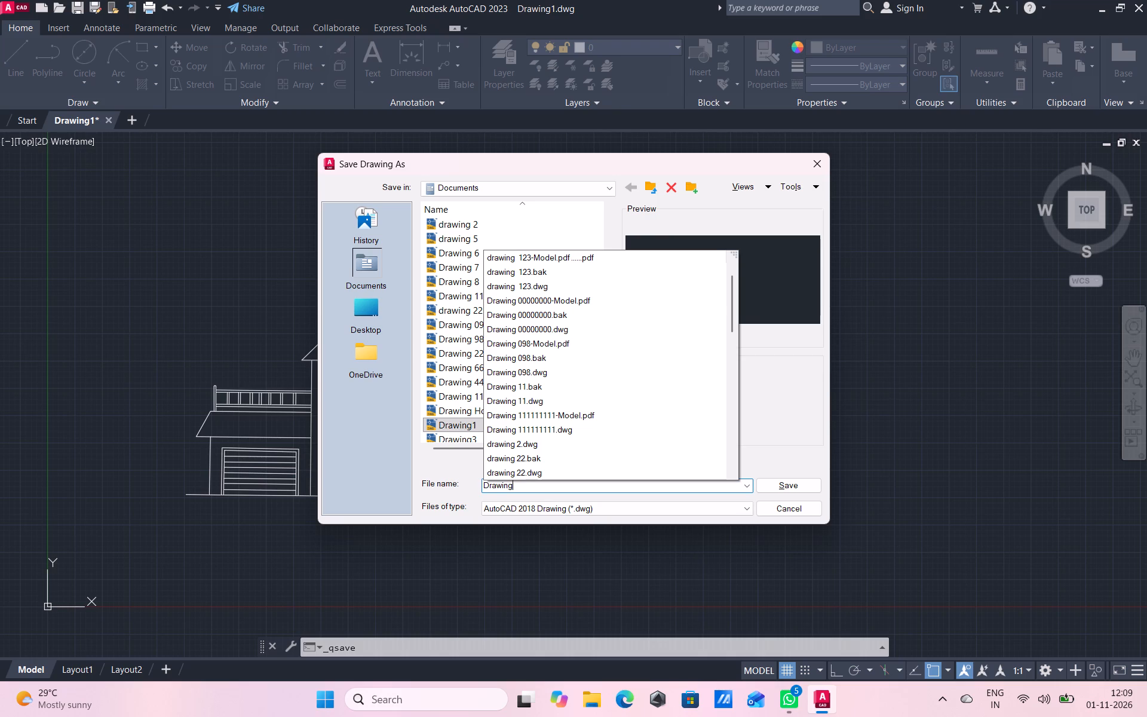
type("7777")
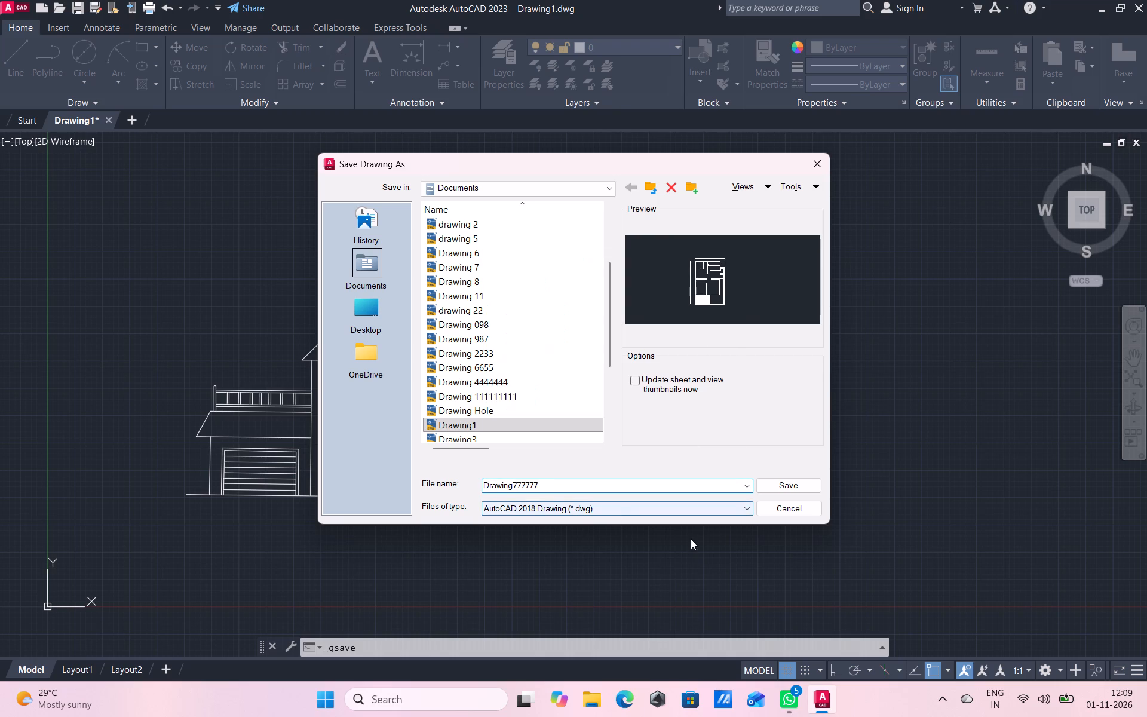
left_click(808, 482)
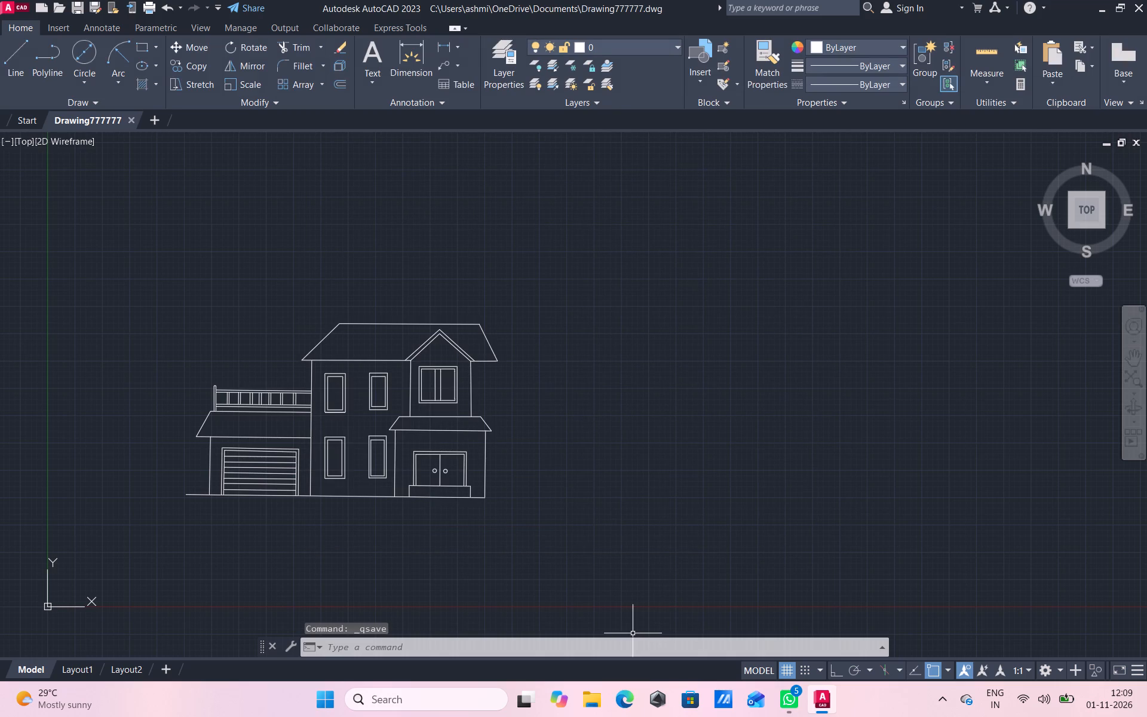
Plot a window around the whole house with DWG To PDF.pc3 and save it in Documents as Drawing777777-Model.pdf.
left_click(524, 647)
type("ploy")
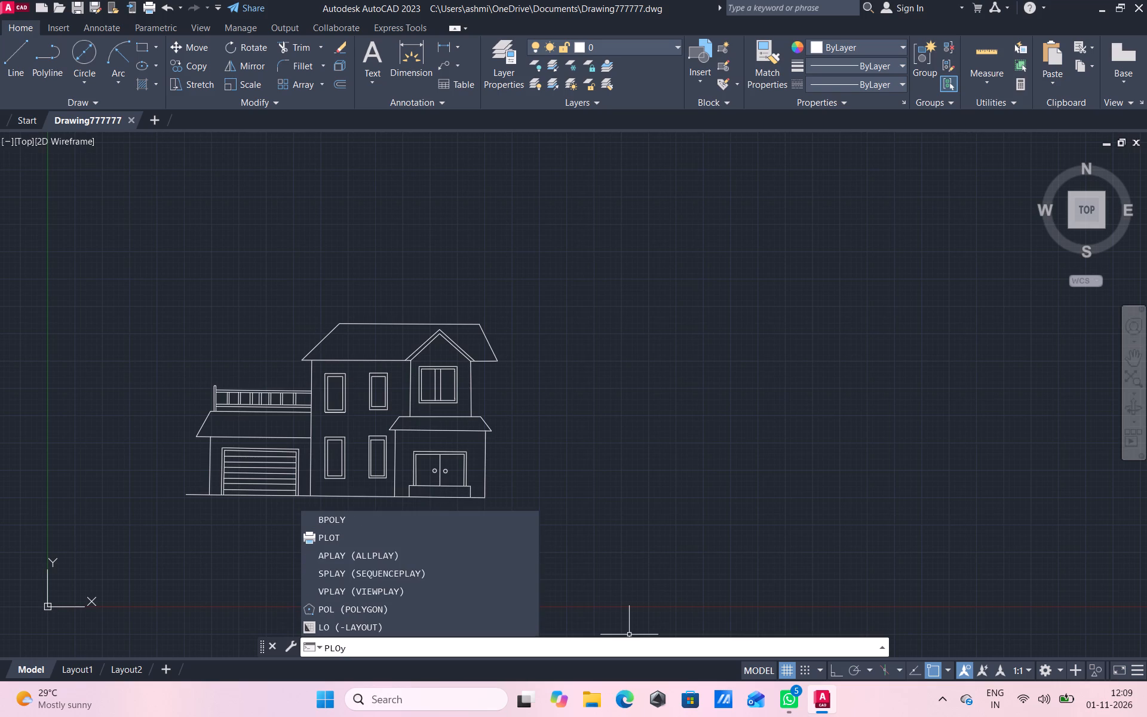
key("BackSpace")
key("t")
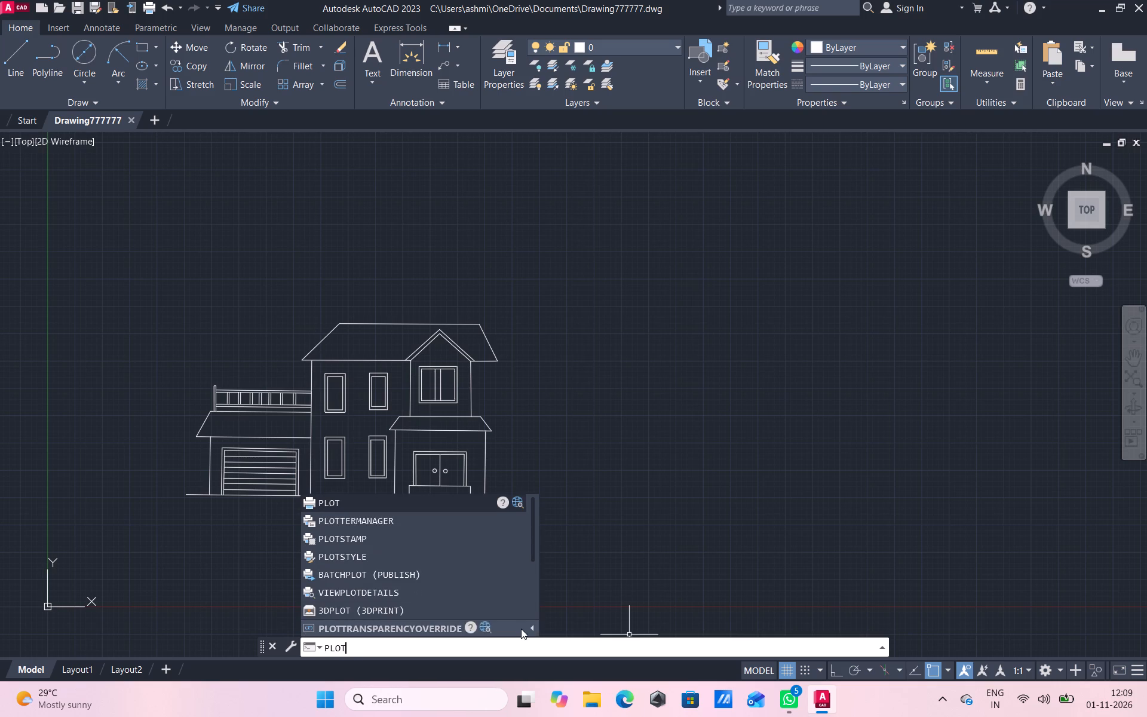
left_click(367, 504)
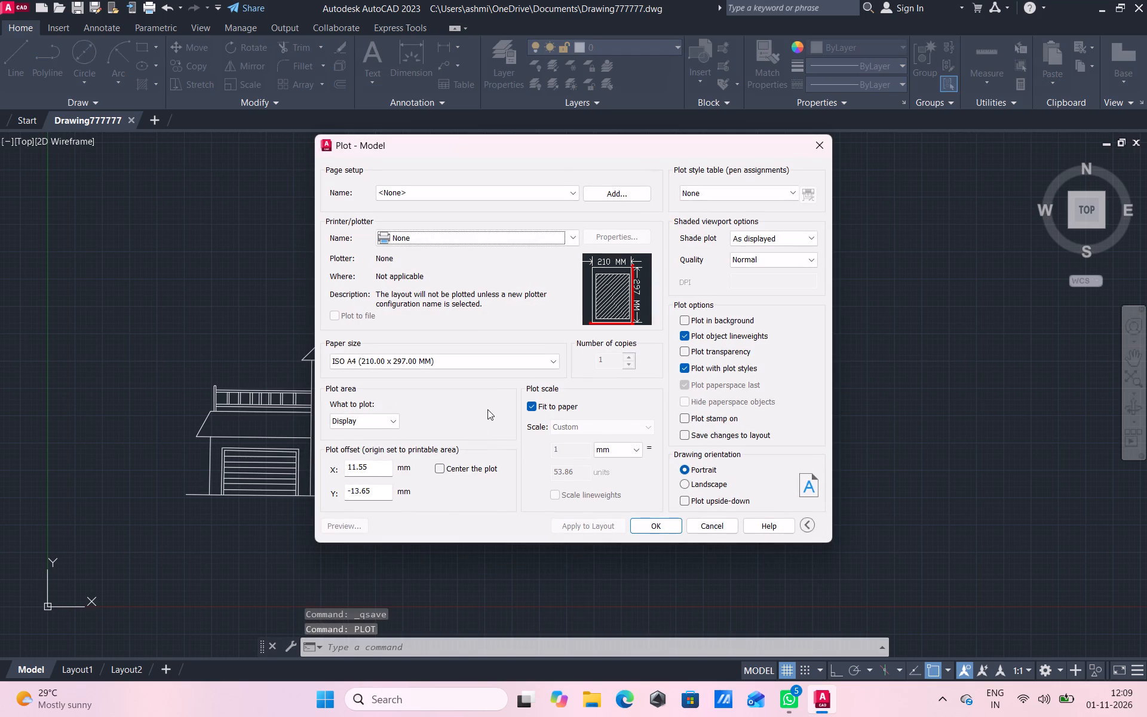
left_click(573, 236)
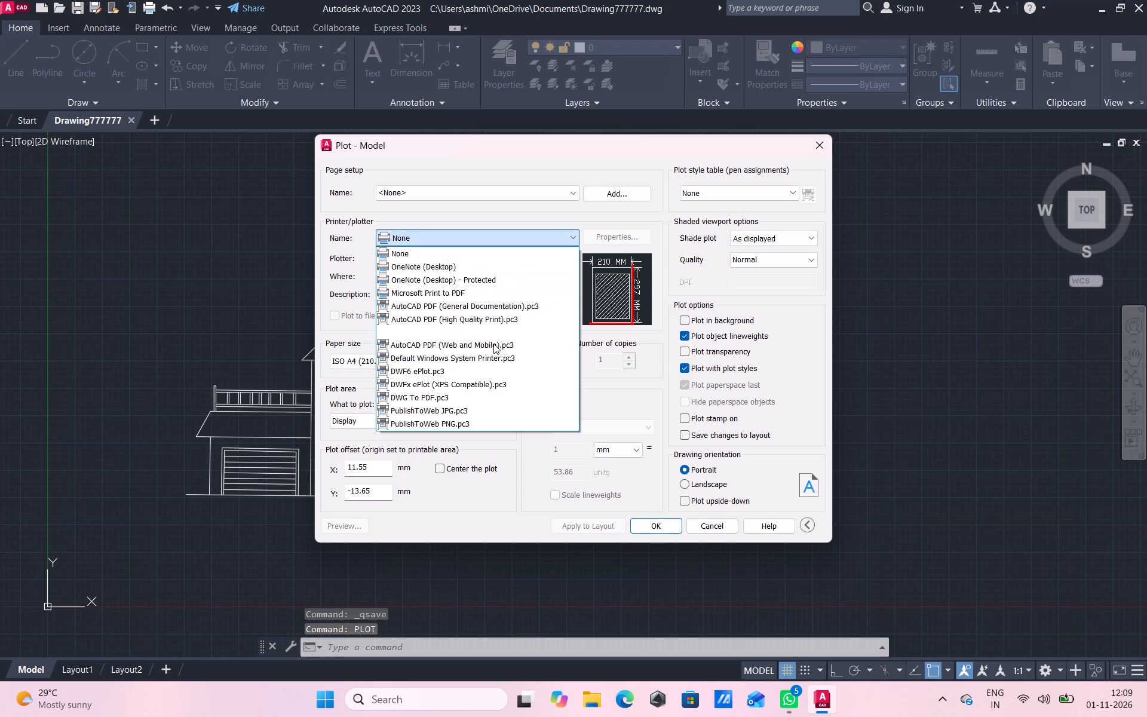
left_click(473, 400)
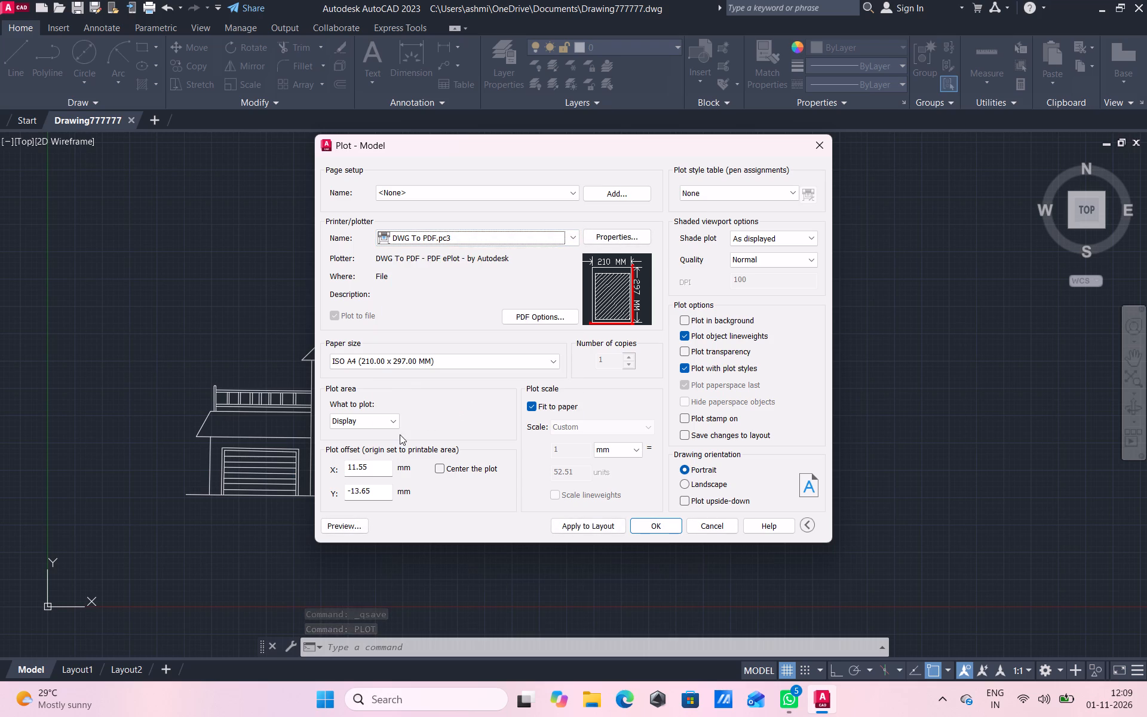
left_click(398, 425)
left_click(375, 461)
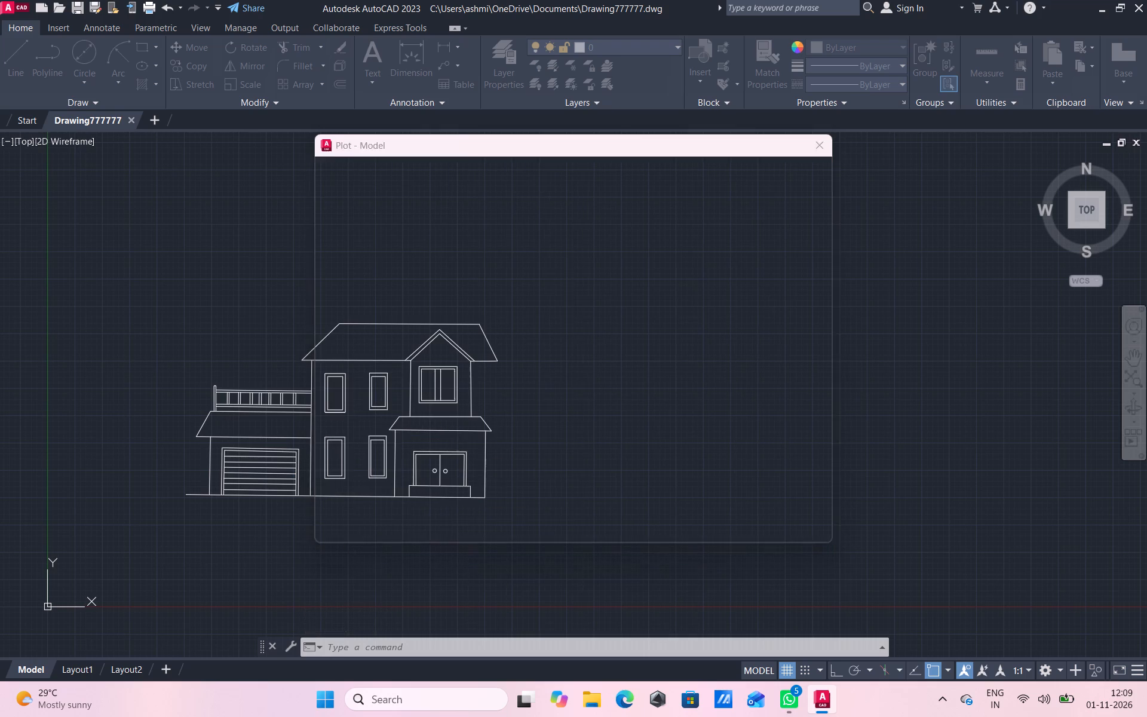
left_click(147, 231)
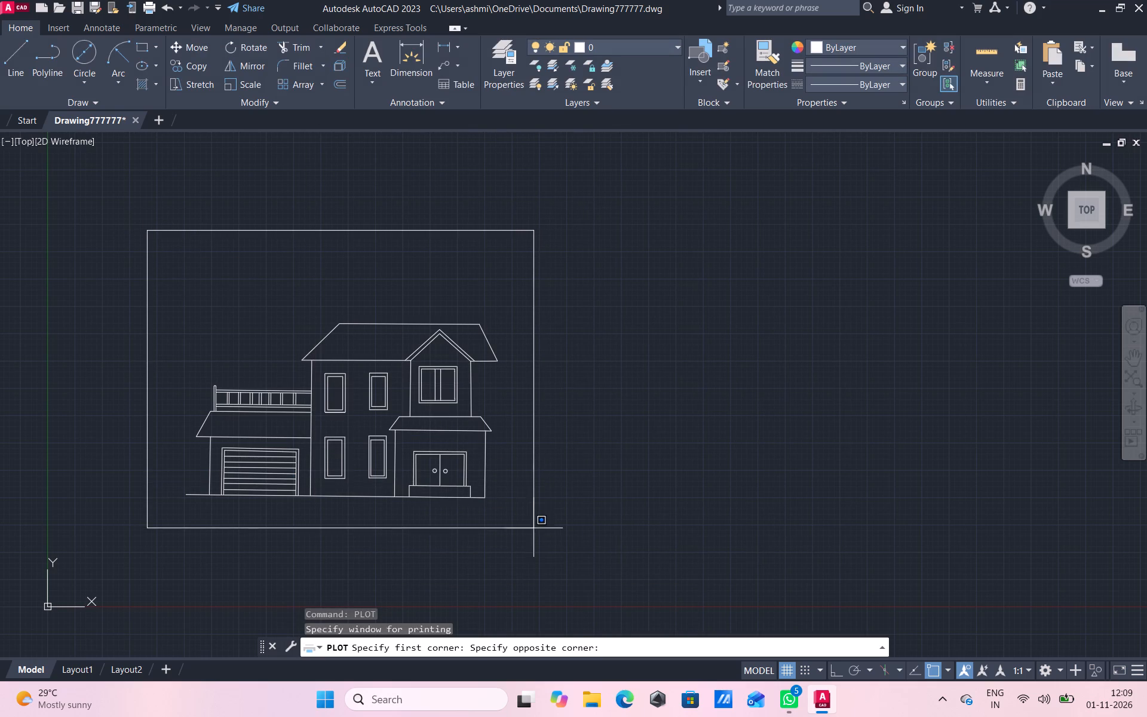
left_click(529, 568)
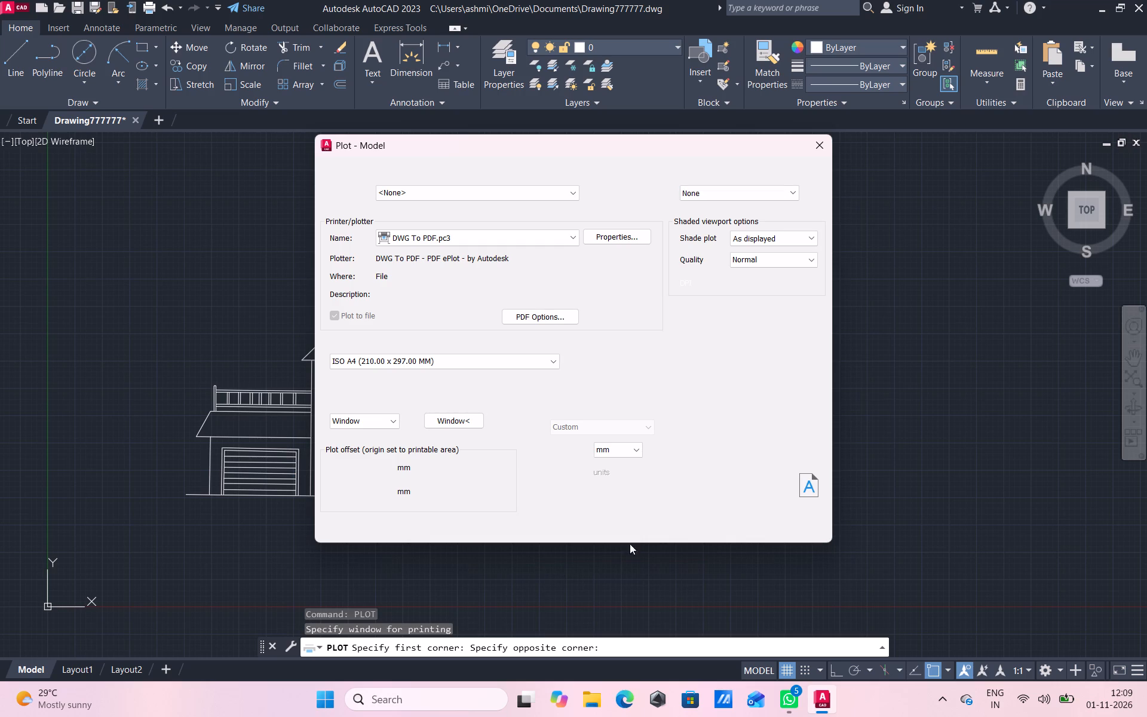
left_click(640, 531)
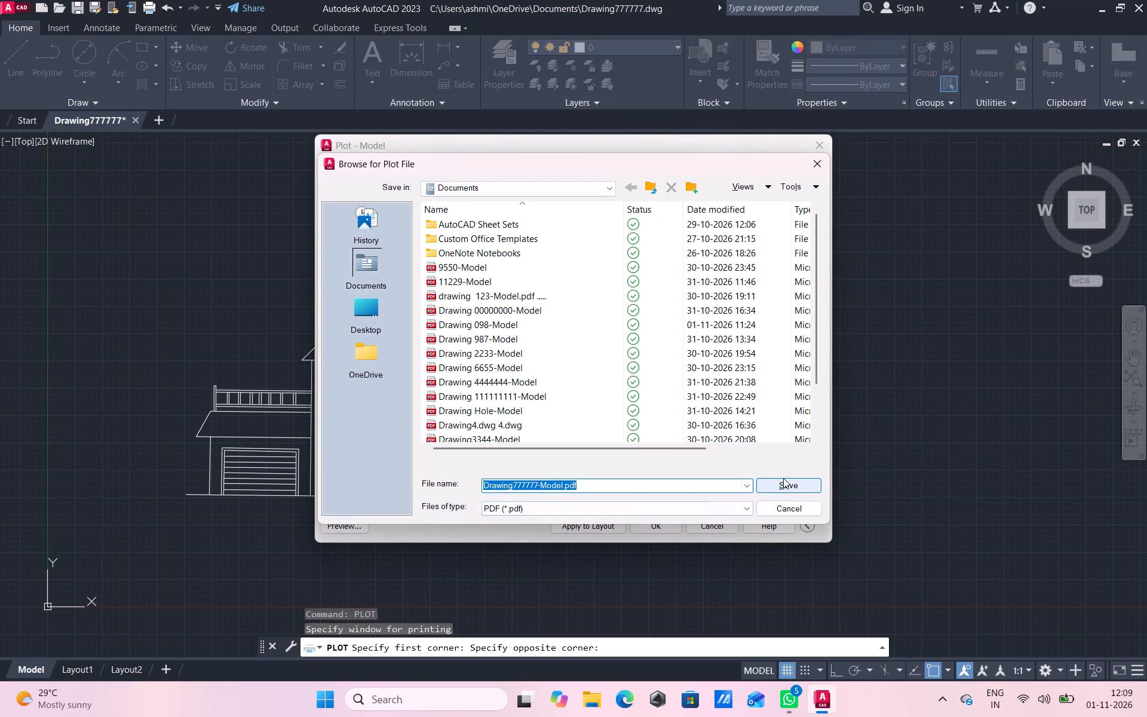
left_click(785, 482)
Look over the plotted house elevation in the PDF opened in Microsoft Edge, and close the browser.
scroll(517, 438, "down", 4)
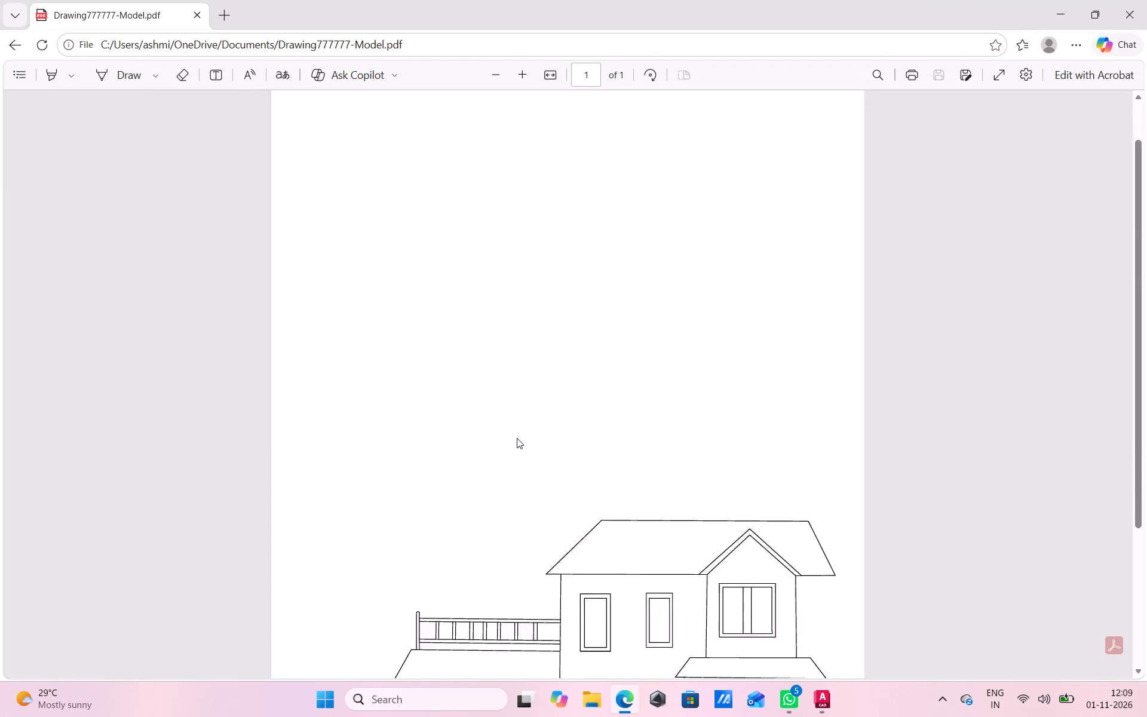
scroll(517, 438, "down", 1)
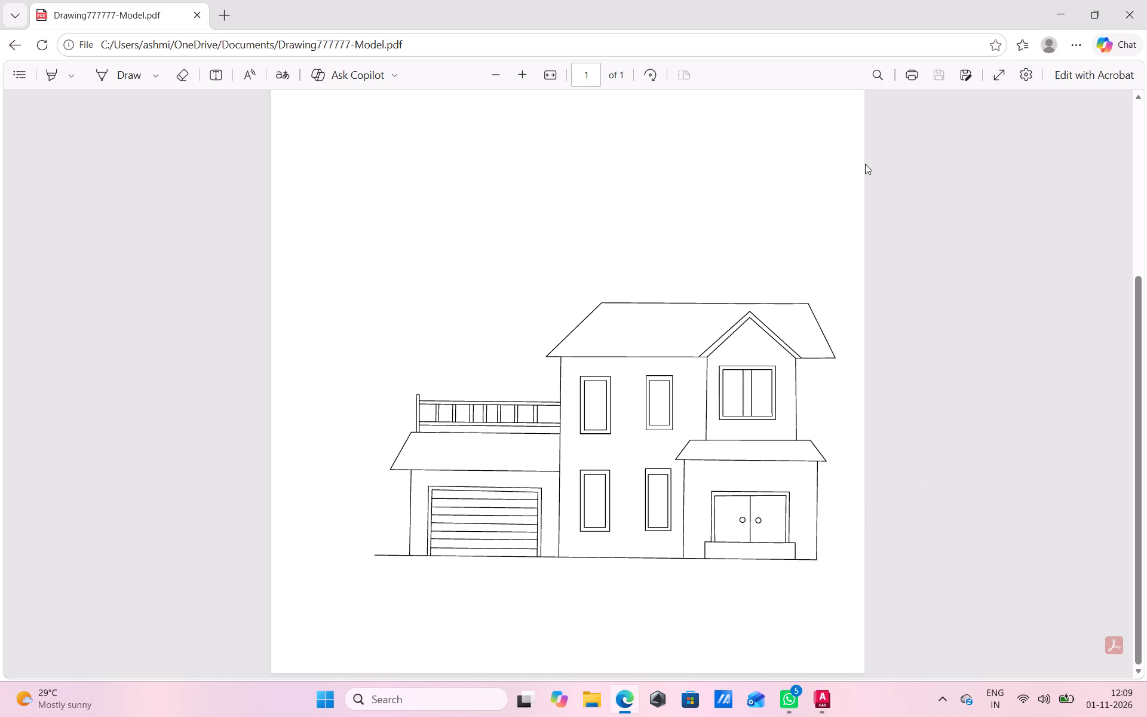
left_click(1137, 21)
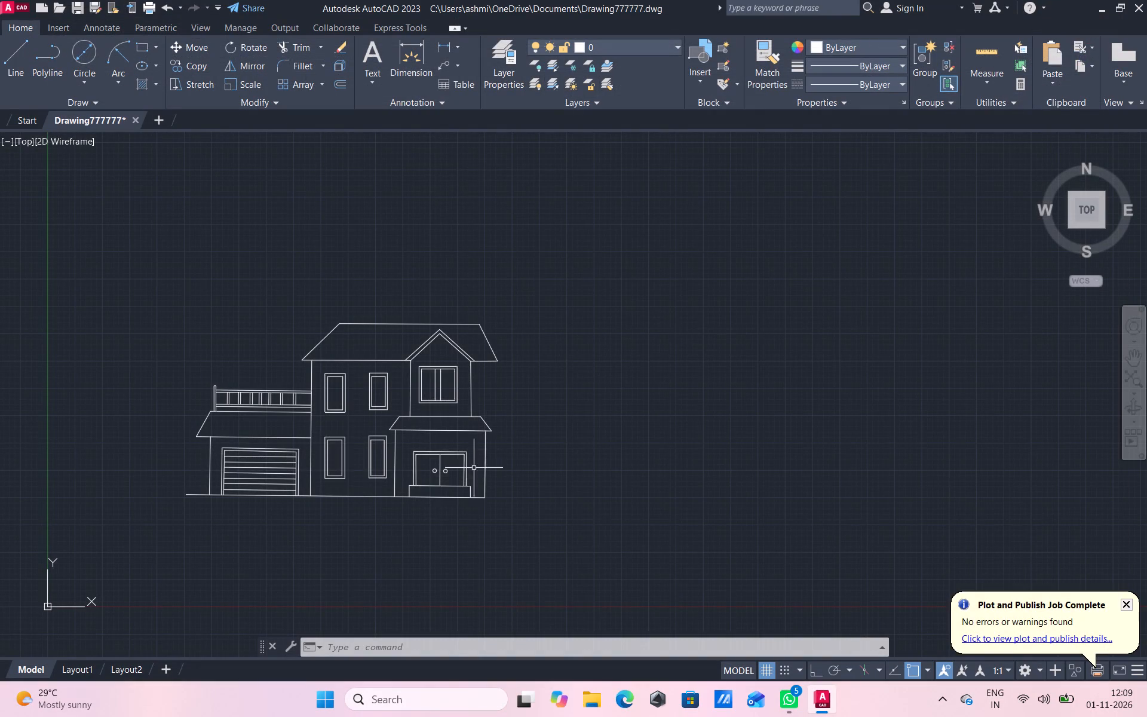
Search Windows for the Fuji app and open it.
left_click(394, 701)
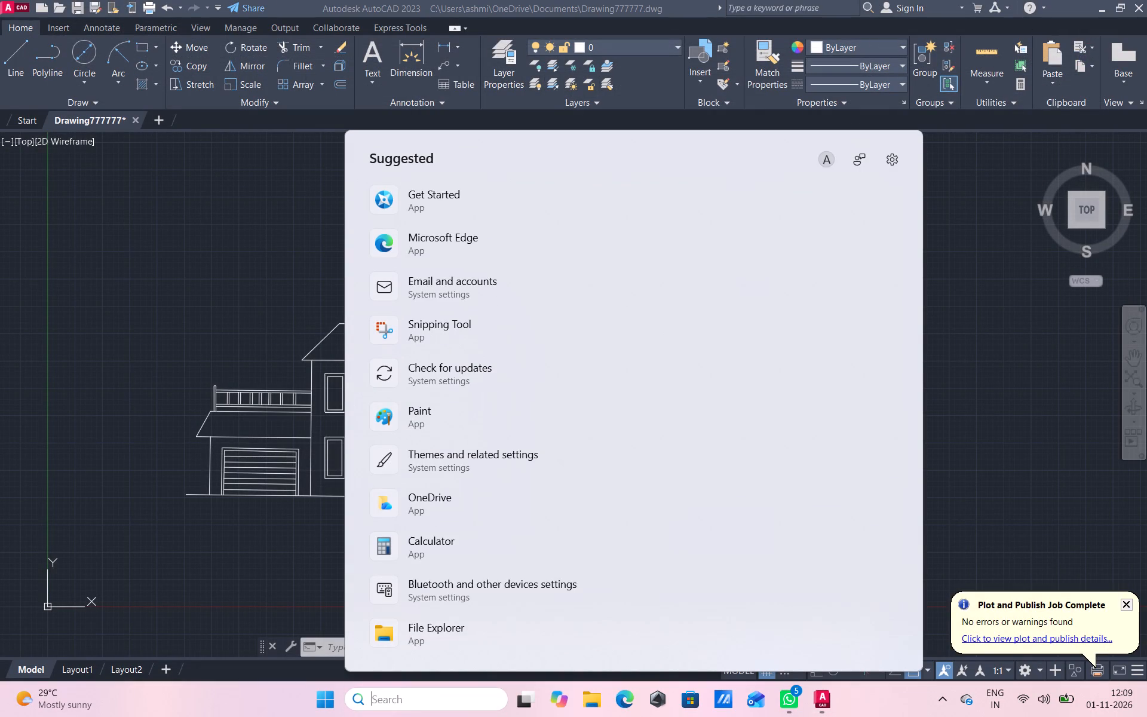
key("f")
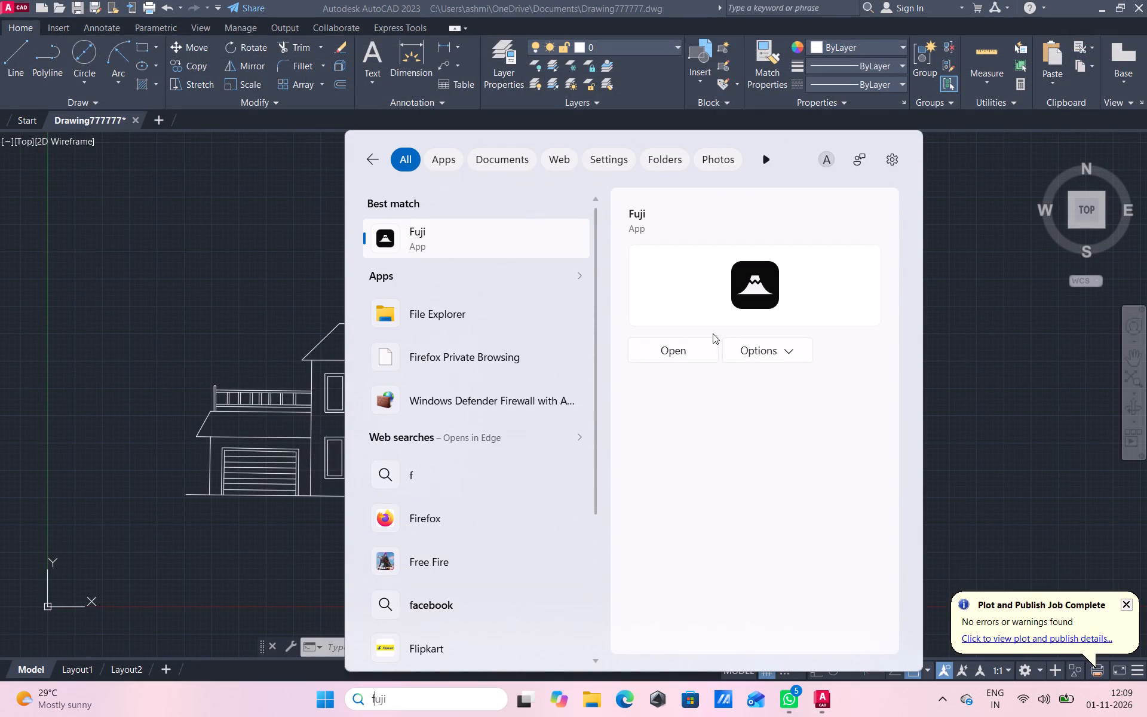
left_click(697, 349)
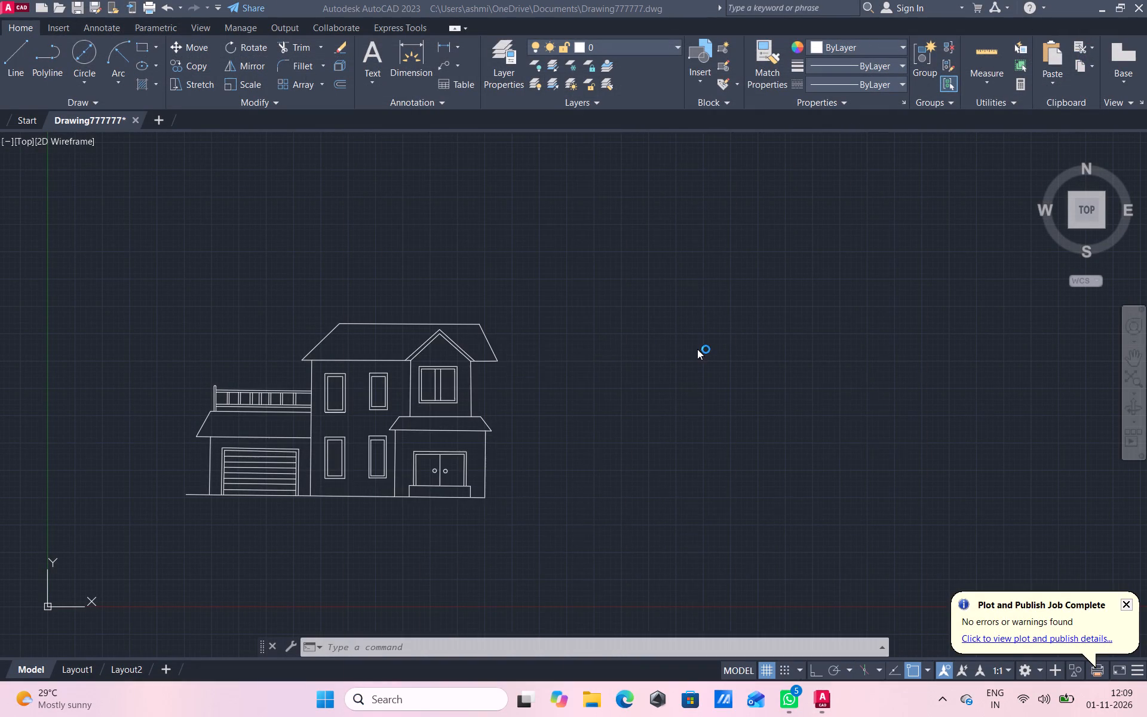